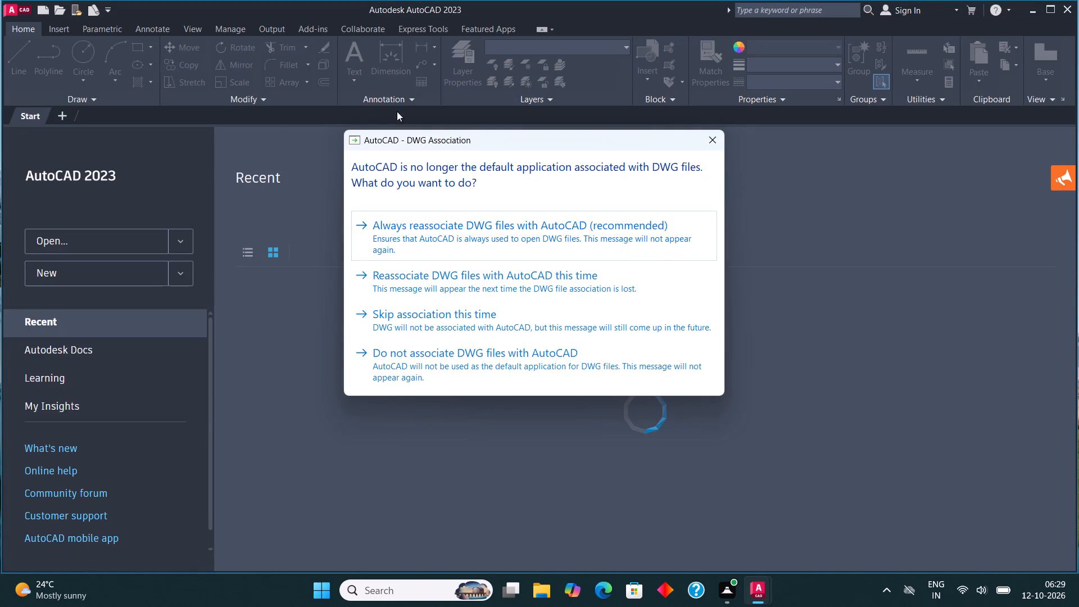
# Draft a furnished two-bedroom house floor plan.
# Dismiss the DWG association prompt without choosing an option and start a new blank drawing.
pyautogui.click(721, 142)
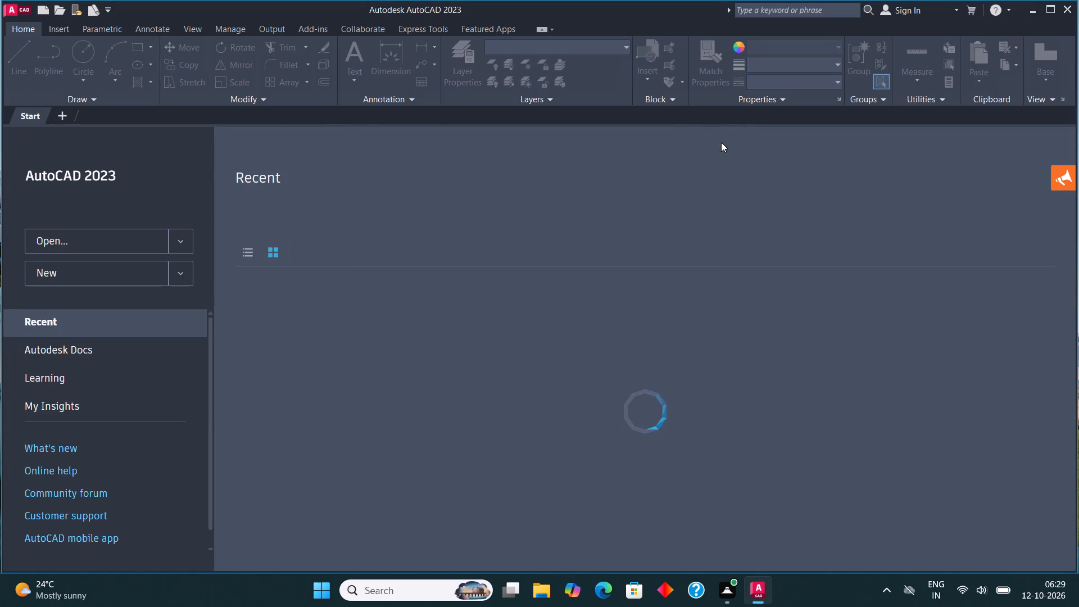
pyautogui.click(111, 273)
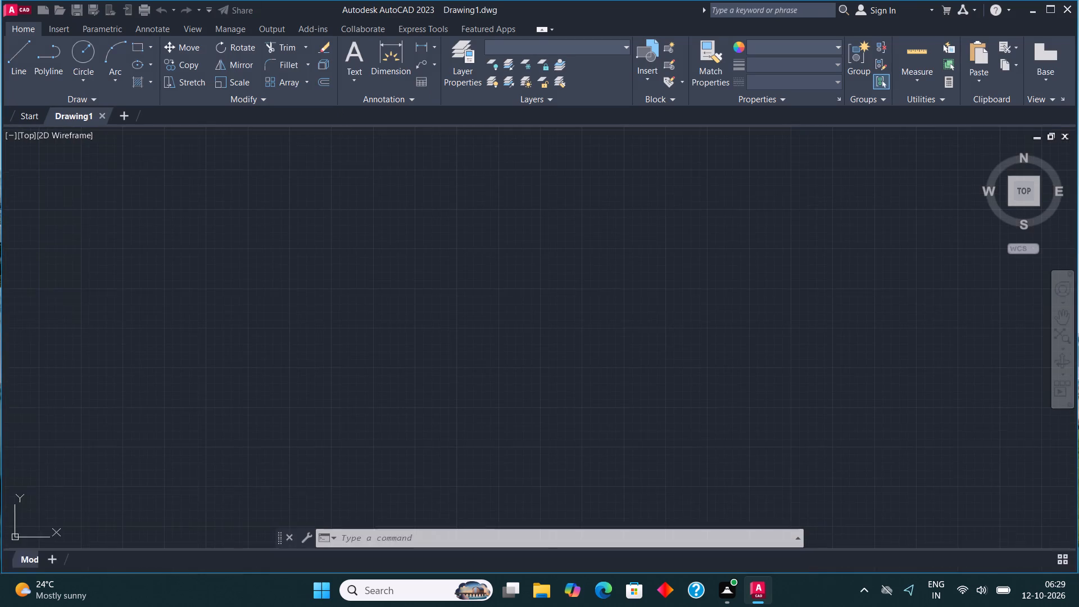
# Review the Open and Save settings in the Options dialog.
pyautogui.press('o')
pyautogui.press('p')
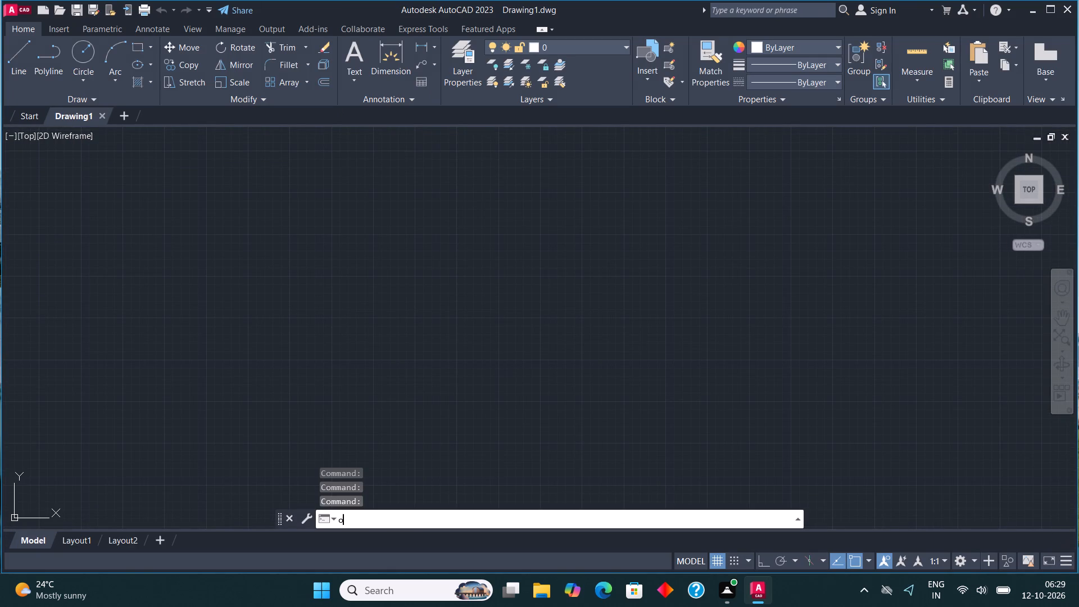
pyautogui.press('Return')
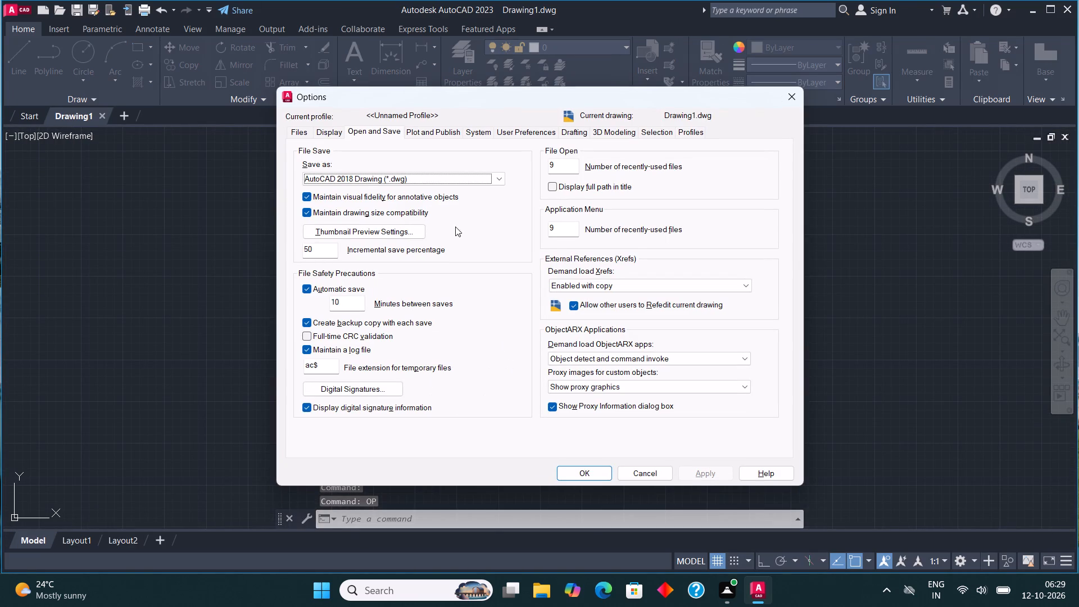
pyautogui.click(383, 133)
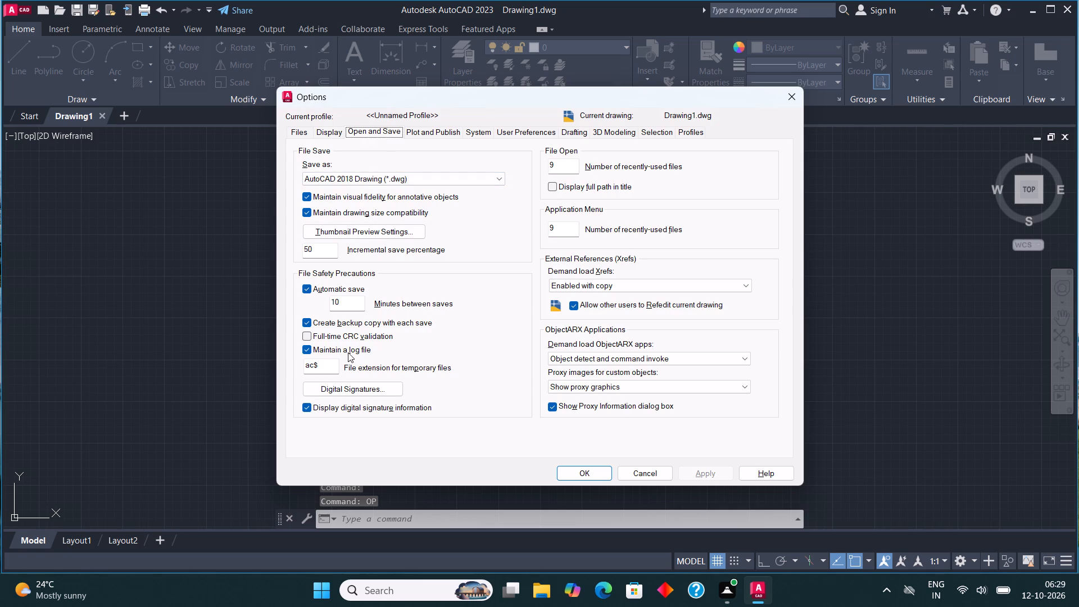
pyautogui.click(579, 468)
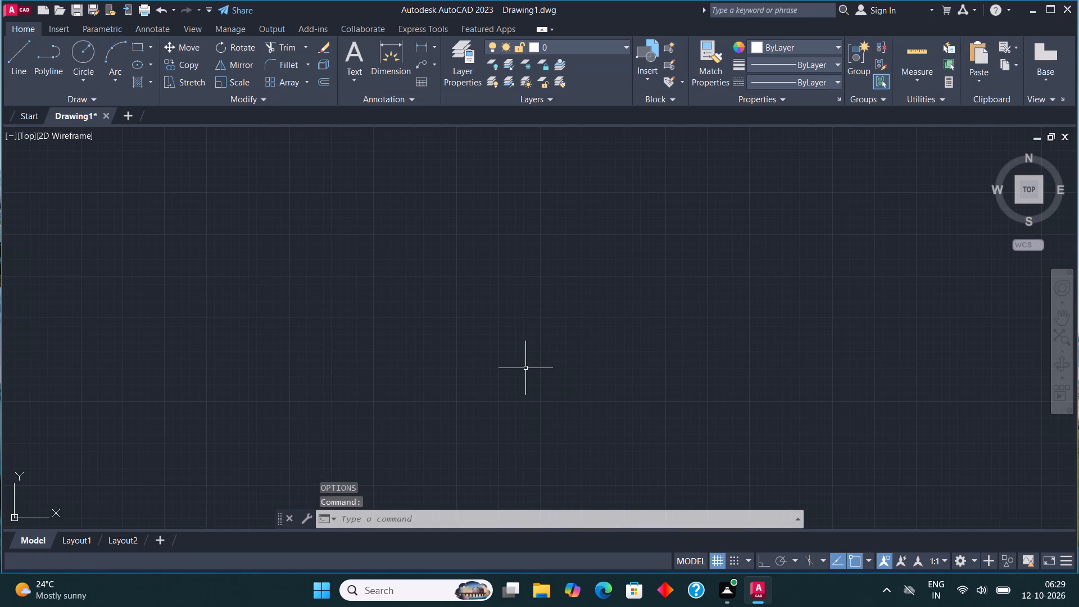
# Set the drawing units to Architectural length with 0'-0" precision and the insertion scale to Inches.
pyautogui.write('un')
pyautogui.press('Return')
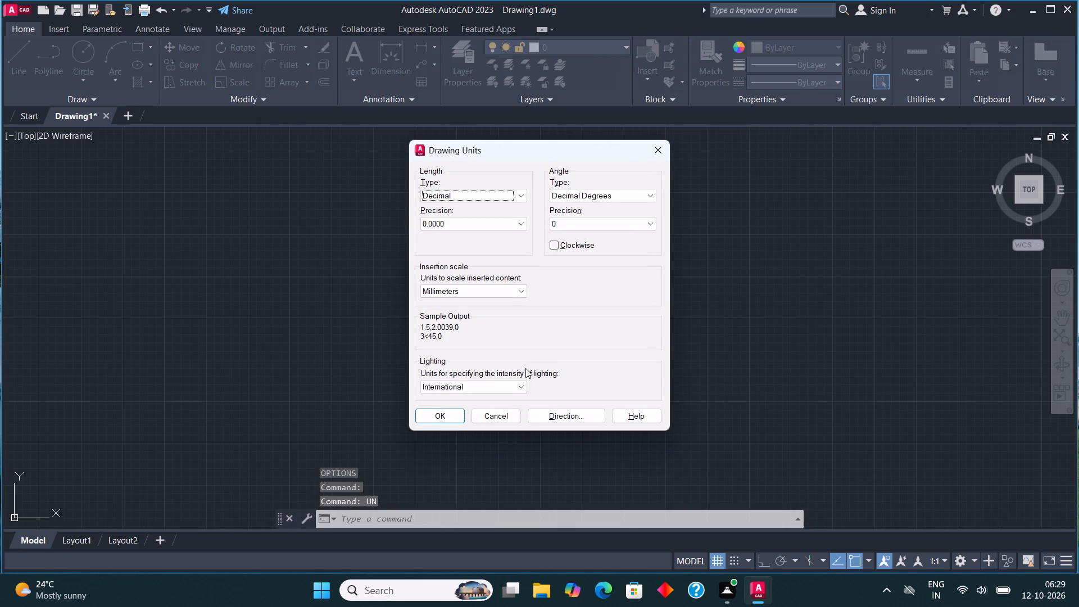
pyautogui.click(502, 192)
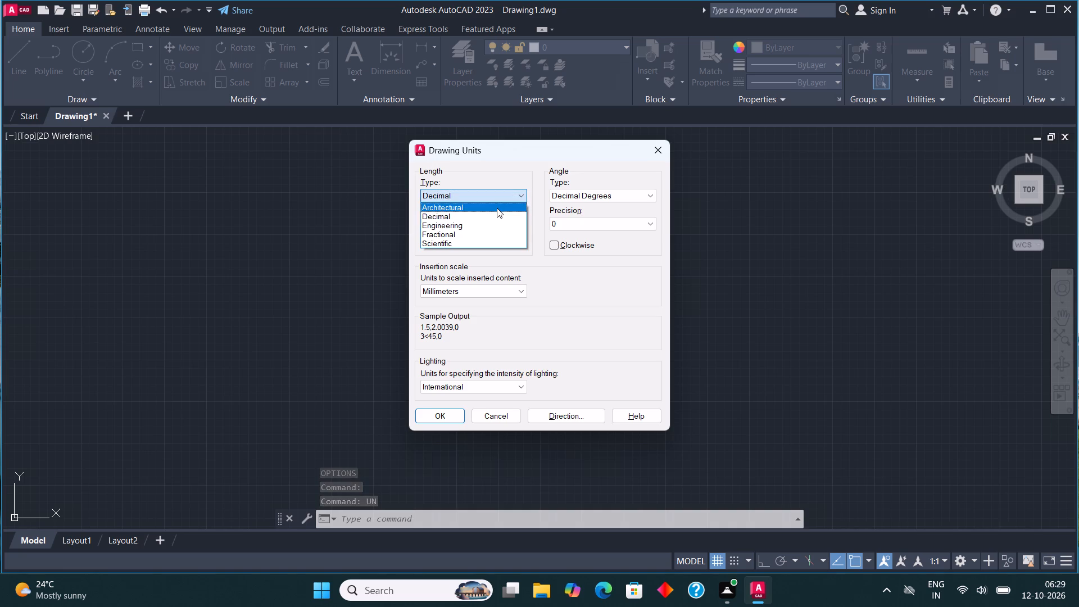
pyautogui.click(496, 207)
pyautogui.click(496, 226)
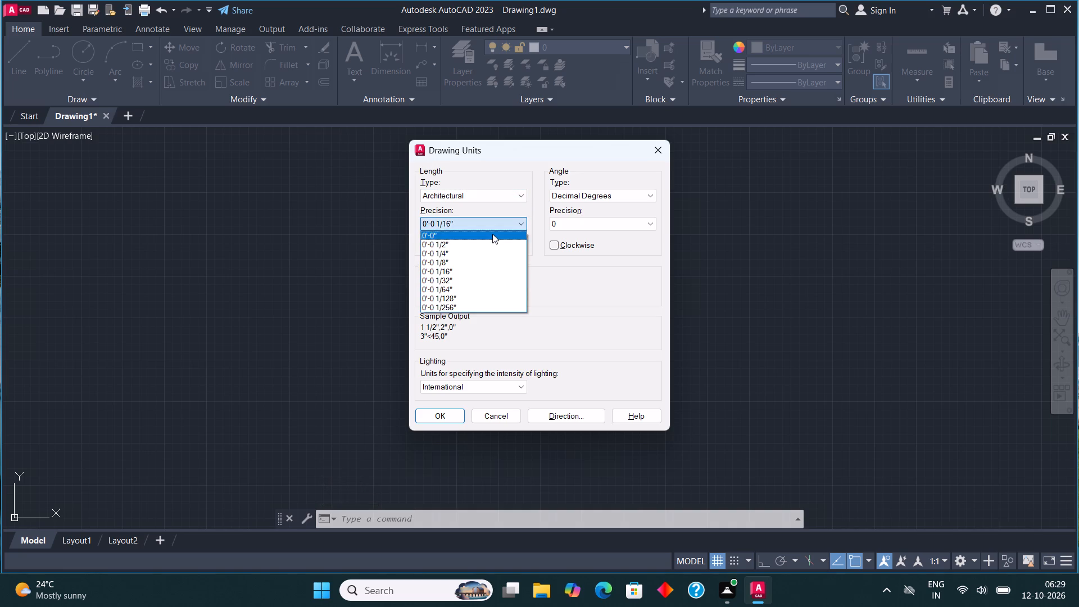
pyautogui.click(492, 234)
pyautogui.click(481, 287)
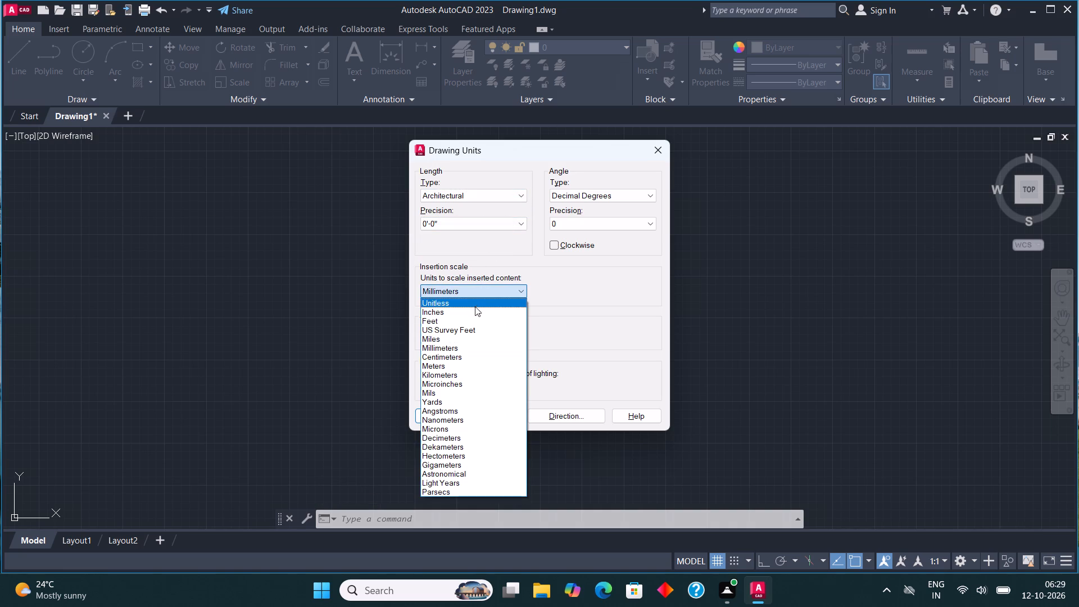
pyautogui.click(474, 310)
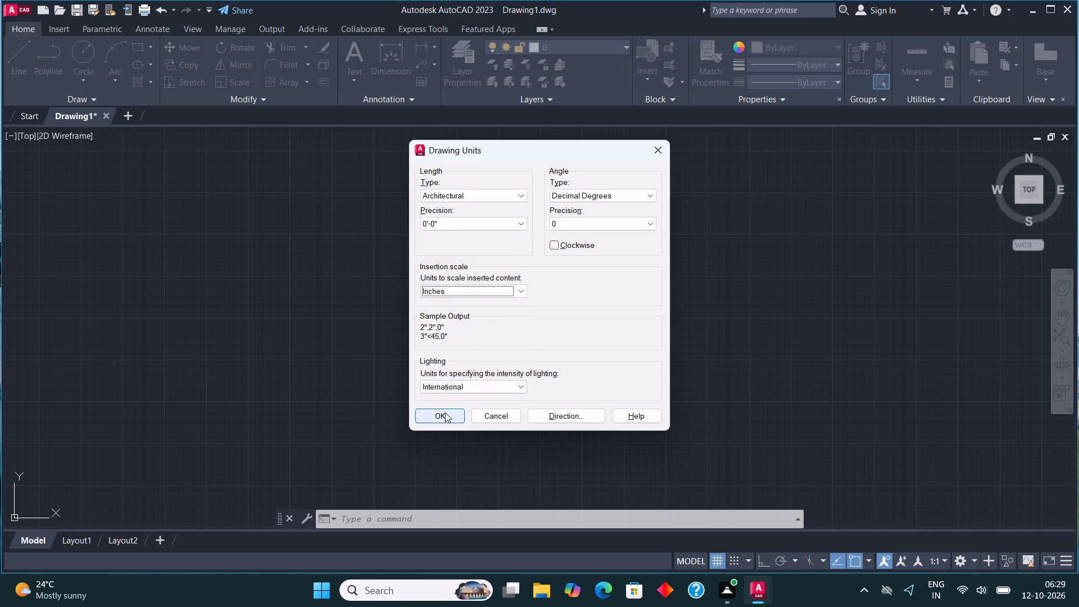
pyautogui.click(445, 413)
# Modify the ISO-25 dimension style's primary units to Architectural format with 0'-0" precision.
pyautogui.write('dim')
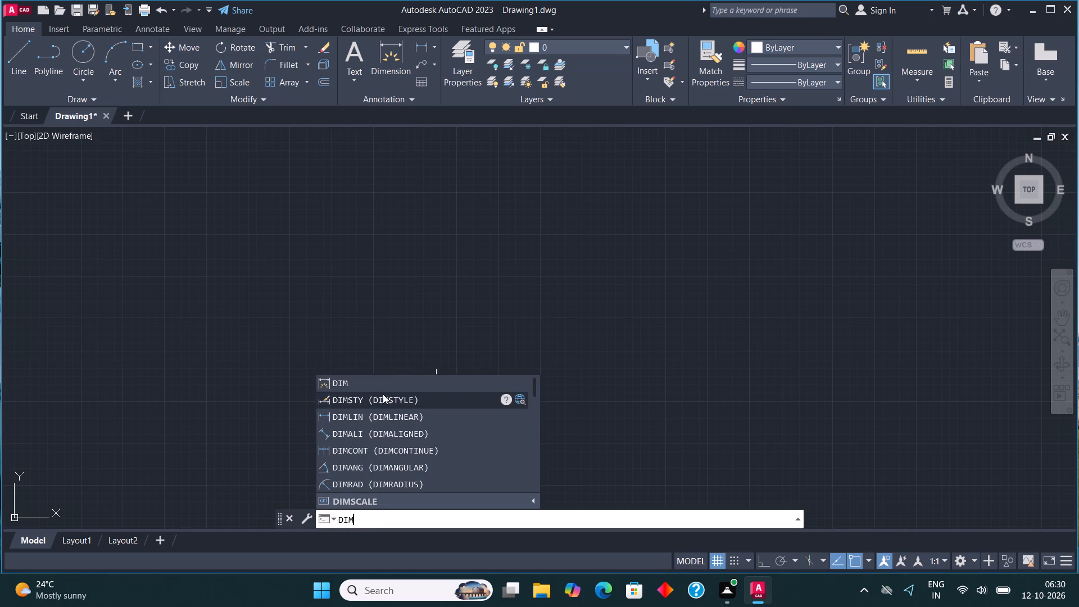
pyautogui.click(393, 400)
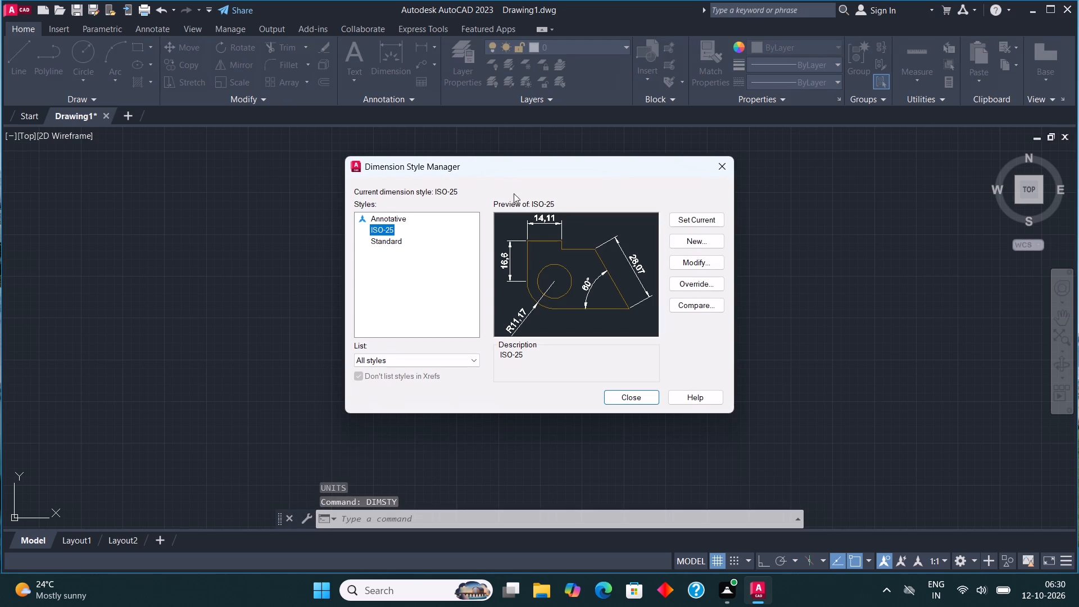
pyautogui.click(696, 259)
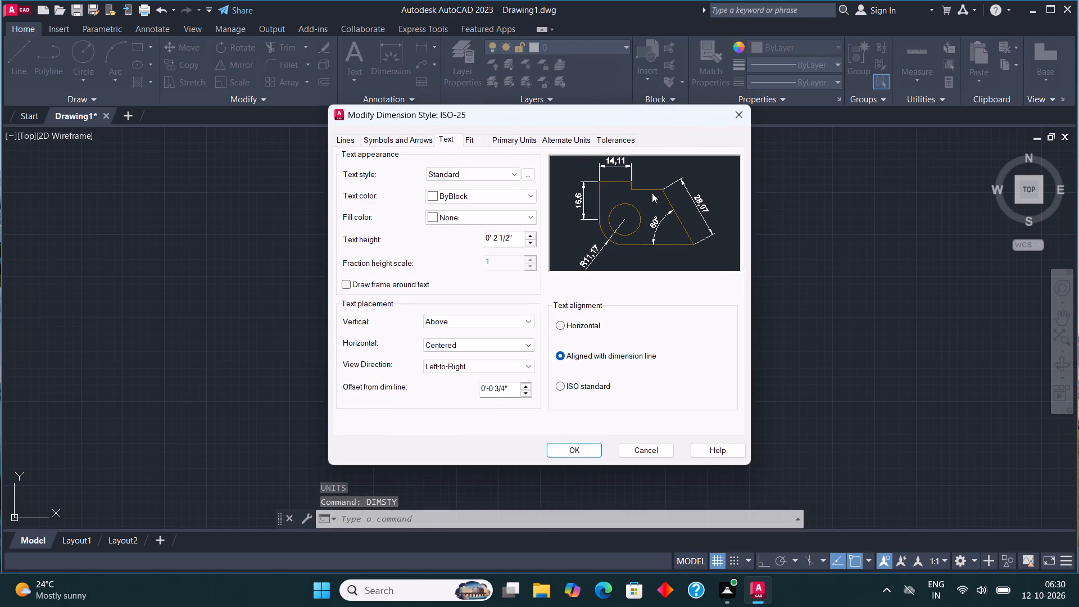
pyautogui.click(515, 138)
pyautogui.click(493, 164)
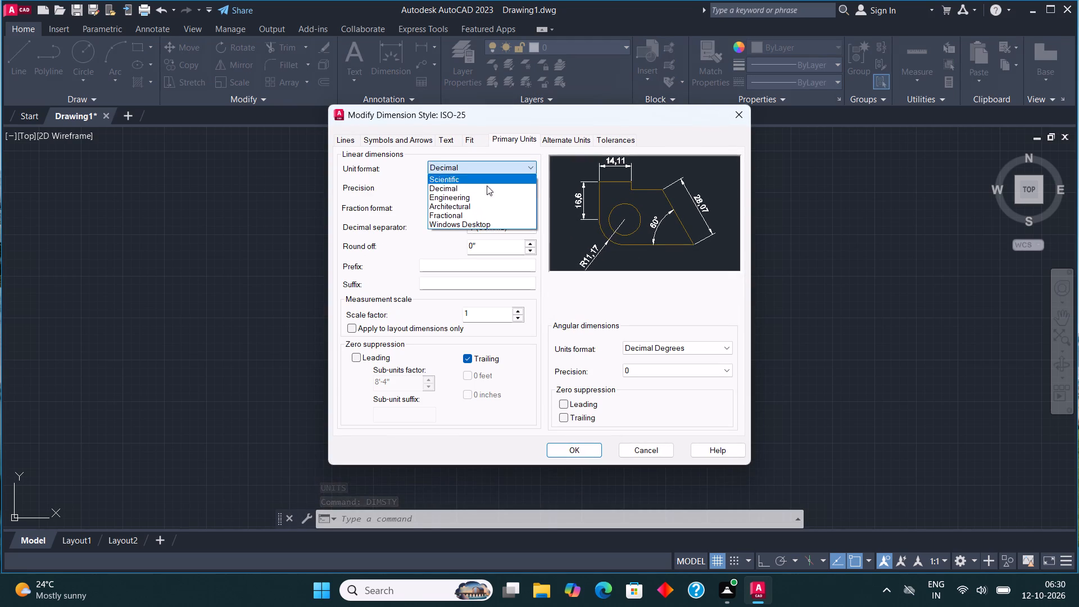
pyautogui.click(481, 209)
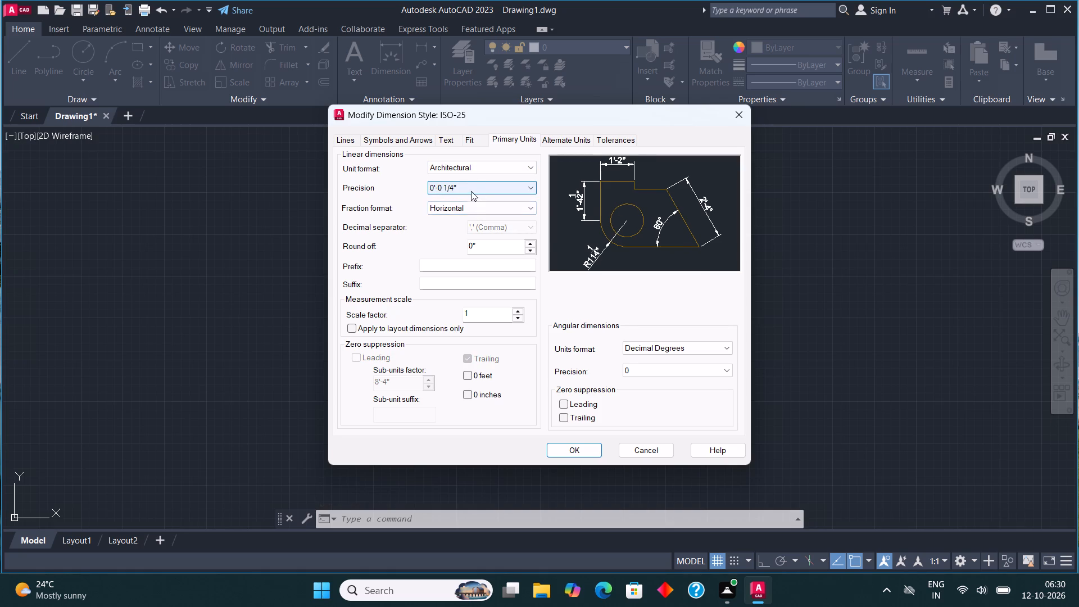
pyautogui.click(468, 185)
pyautogui.click(461, 201)
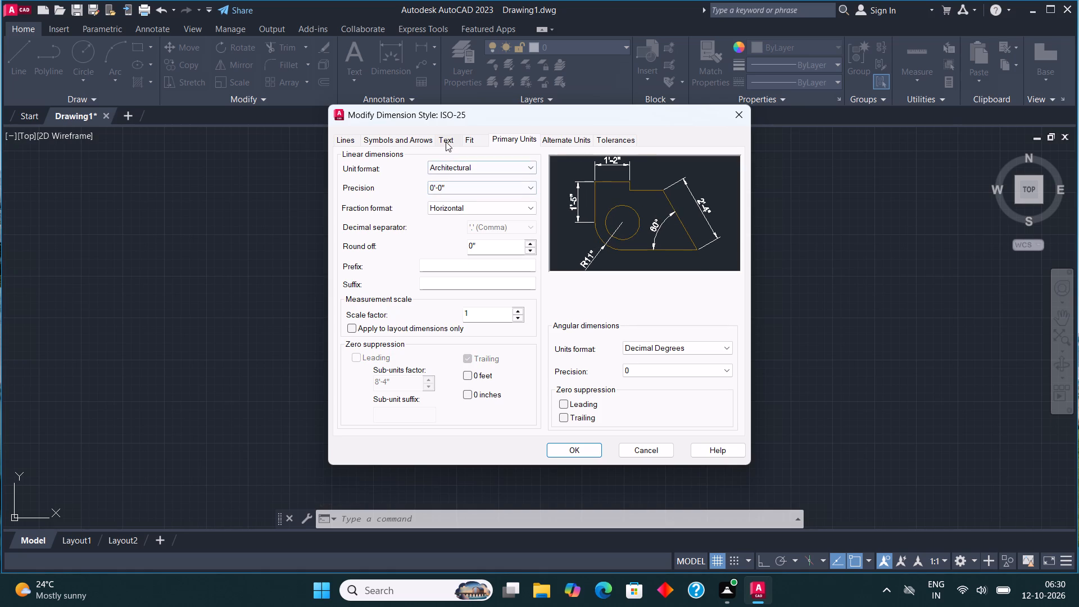
# Set the ISO-25 dimension style's text height to 5" and accept the style changes.
pyautogui.click(445, 140)
pyautogui.moveTo(516, 238); pyautogui.dragTo(372, 238)
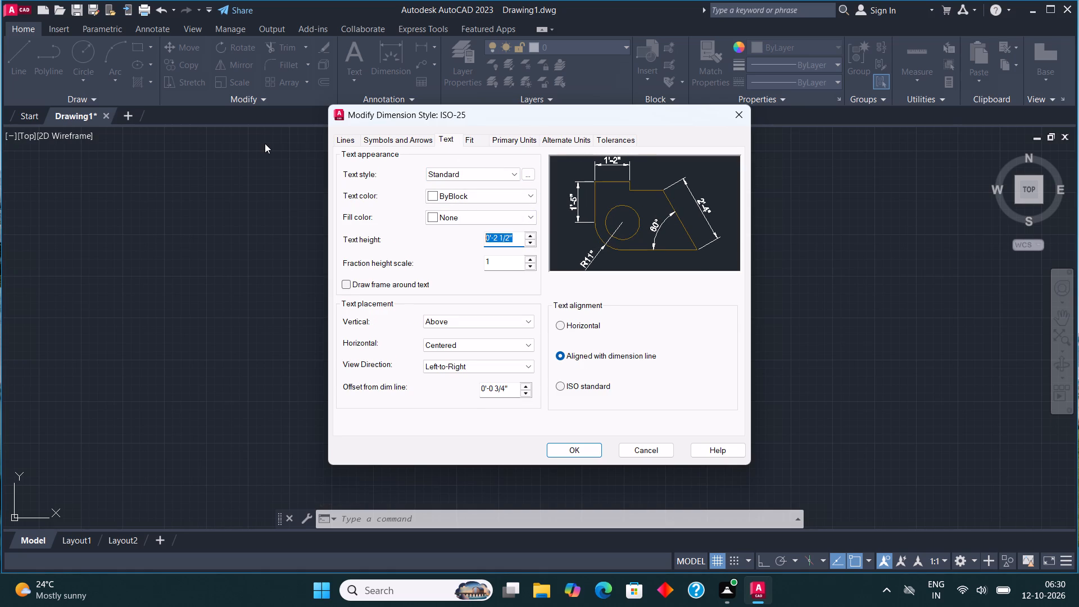
pyautogui.write('5"')
pyautogui.click(569, 447)
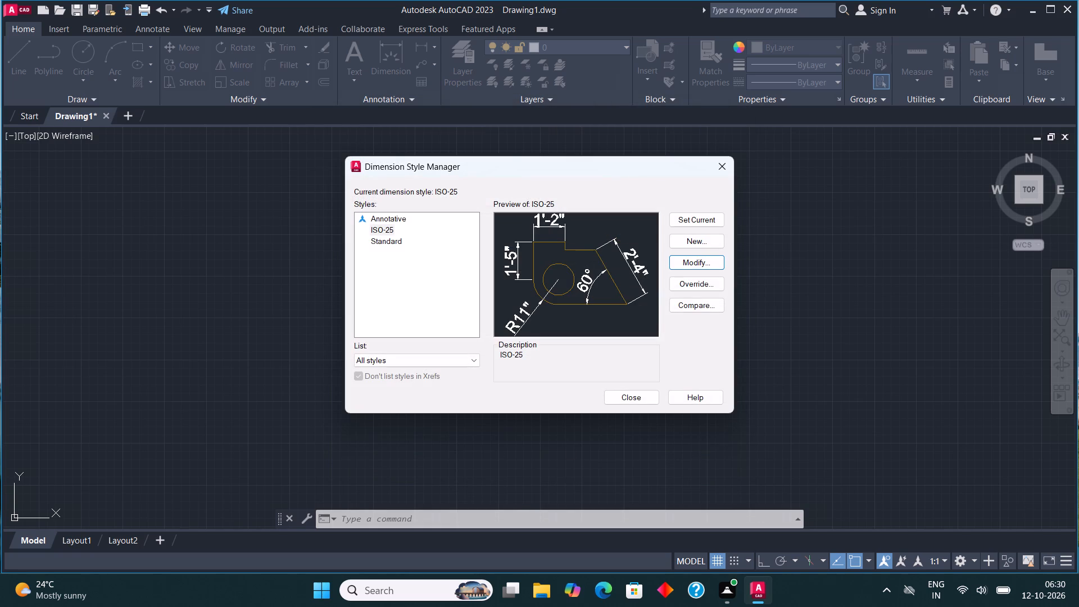
# Recheck the ISO-25 style's primary units and text settings, set the style current, and close the Dimension Style Manager.
pyautogui.click(677, 262)
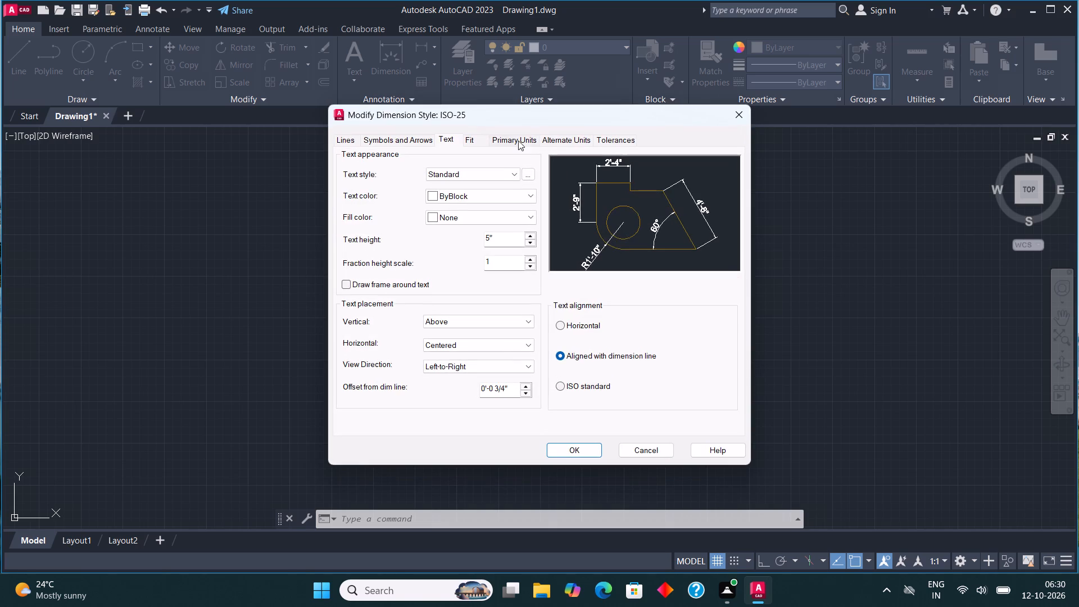
pyautogui.click(518, 141)
pyautogui.click(448, 141)
pyautogui.click(574, 435)
pyautogui.click(561, 446)
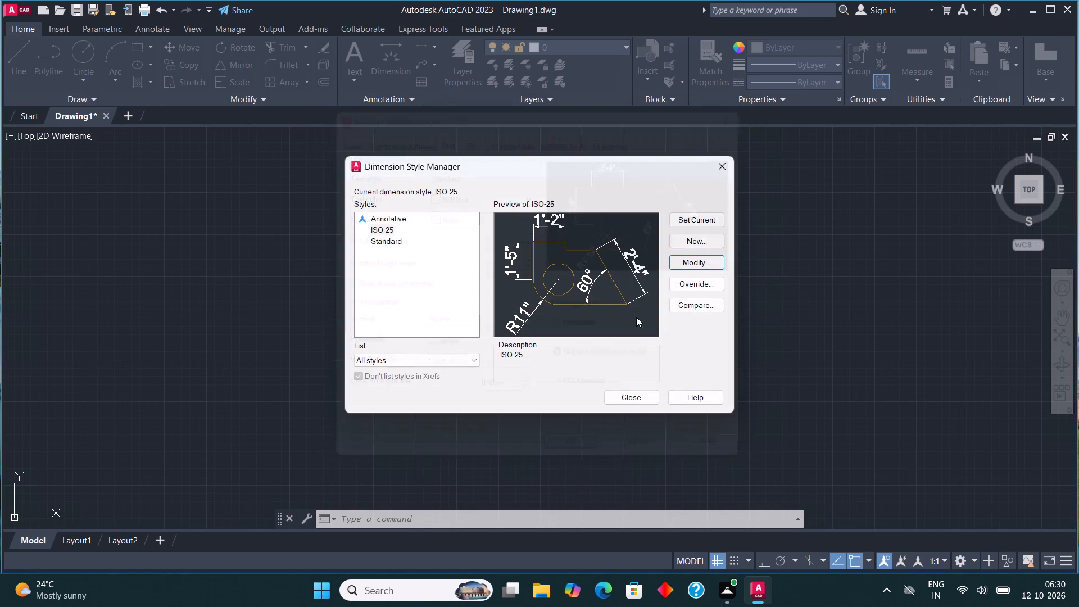
pyautogui.click(691, 218)
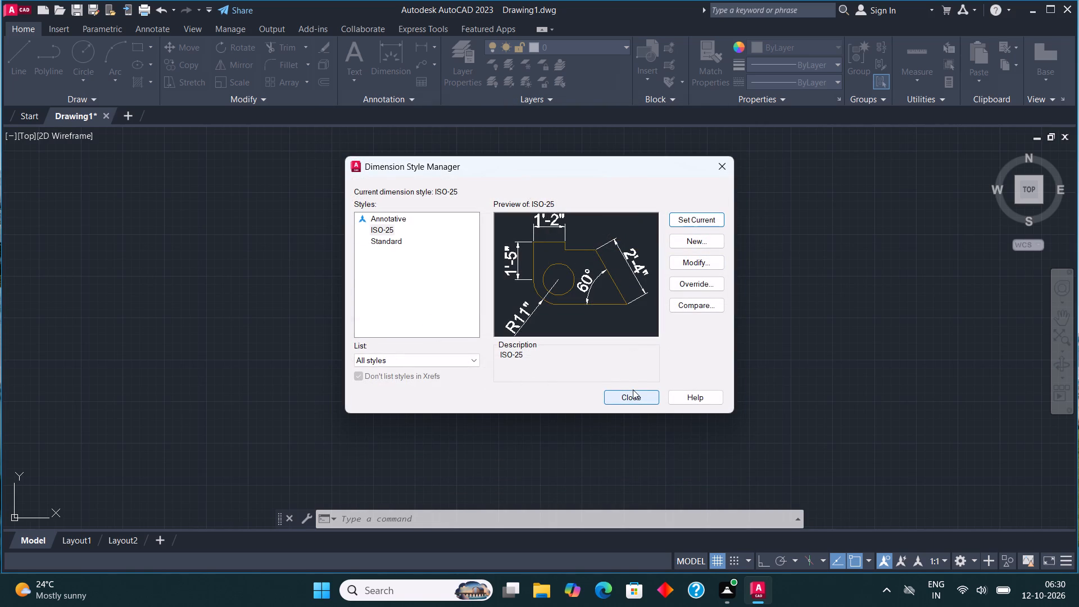
pyautogui.click(633, 389)
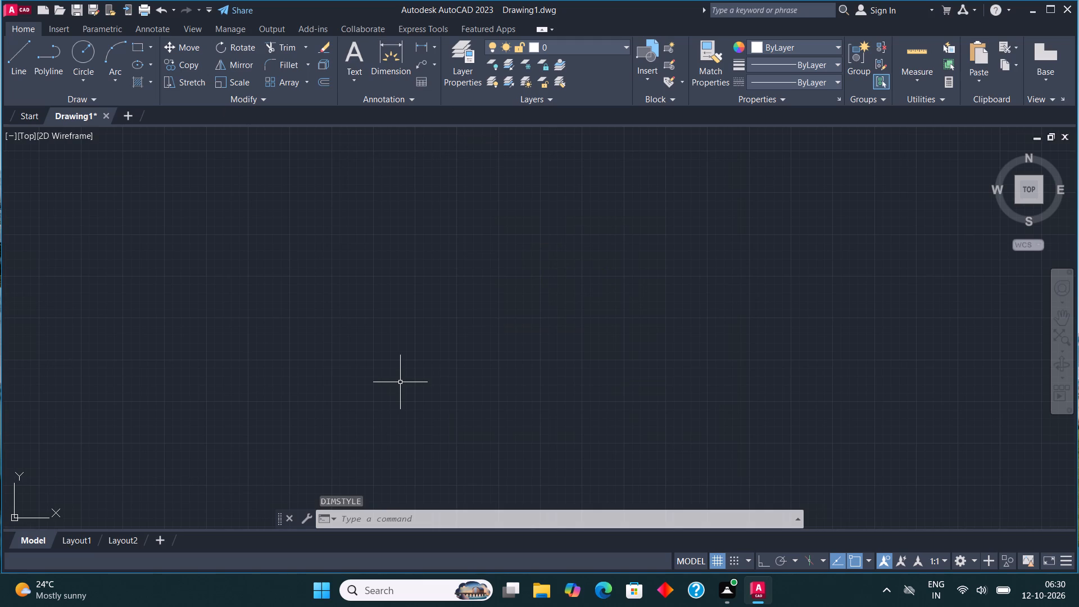
# Turn on Ortho mode.
pyautogui.press('F8')
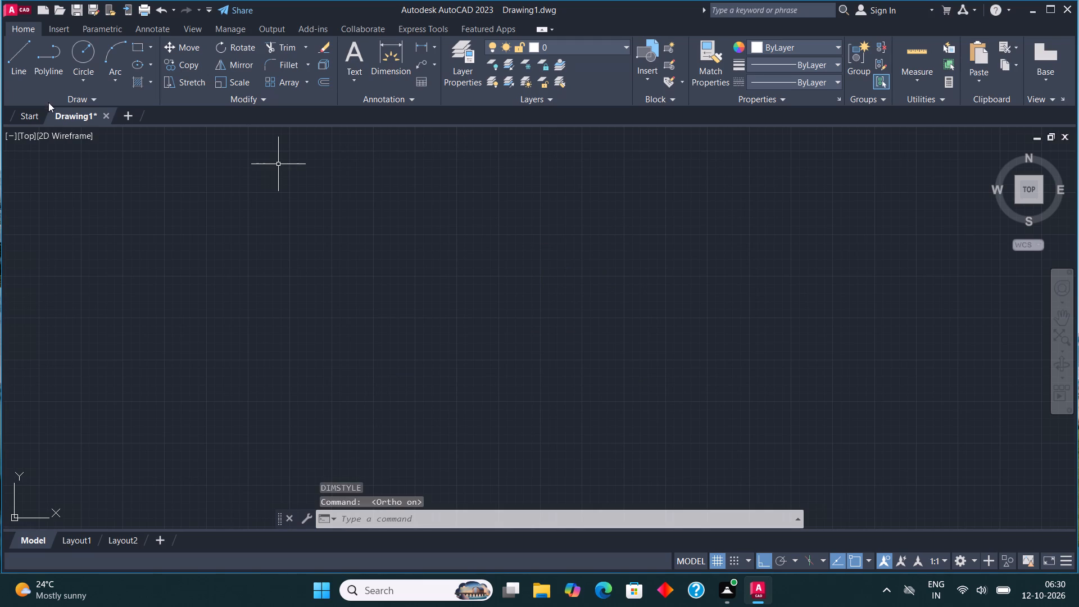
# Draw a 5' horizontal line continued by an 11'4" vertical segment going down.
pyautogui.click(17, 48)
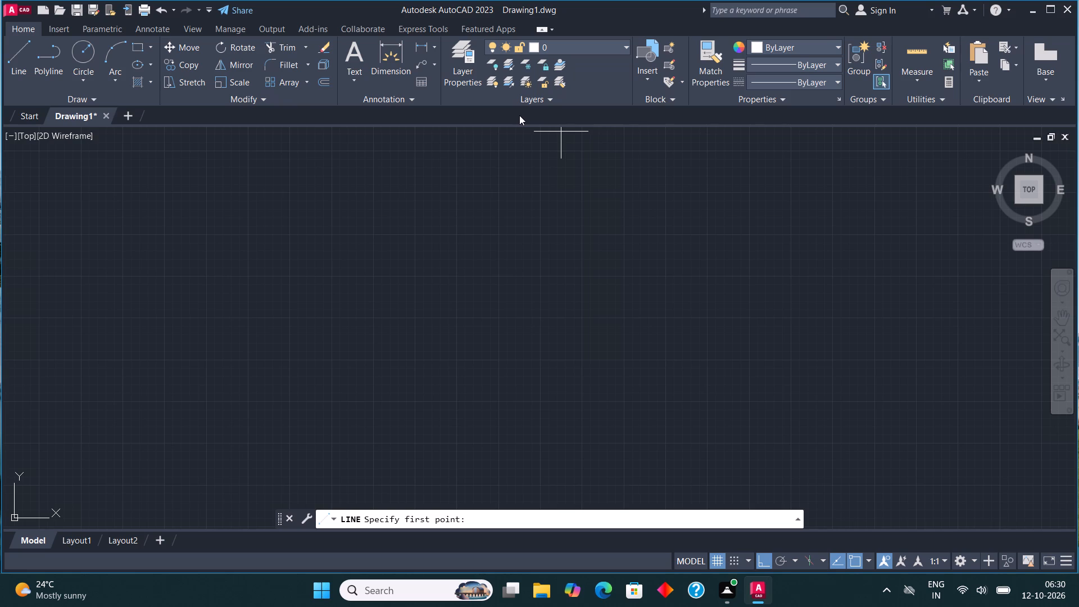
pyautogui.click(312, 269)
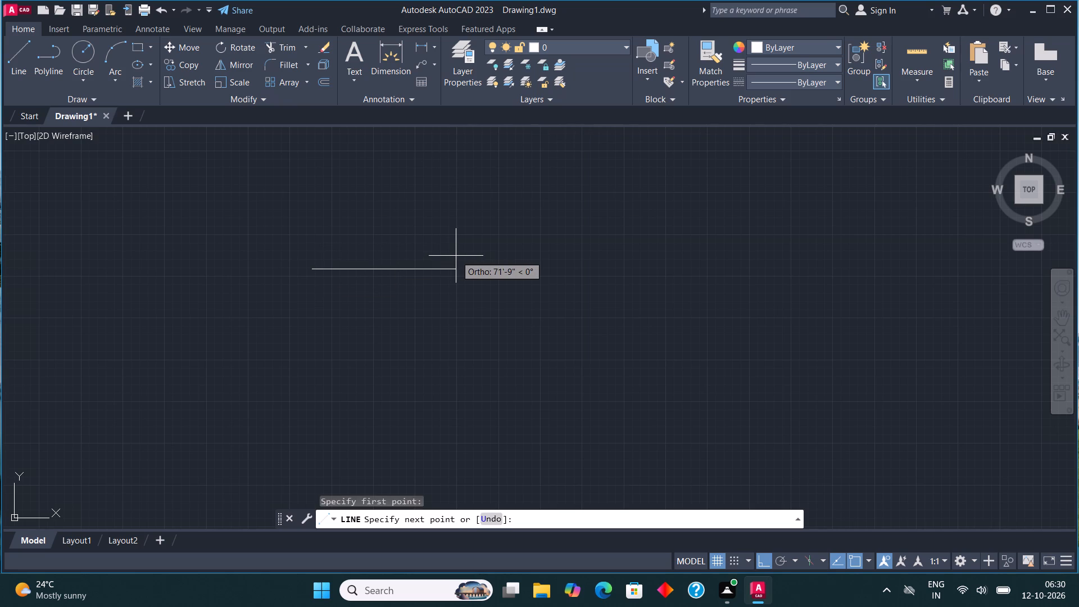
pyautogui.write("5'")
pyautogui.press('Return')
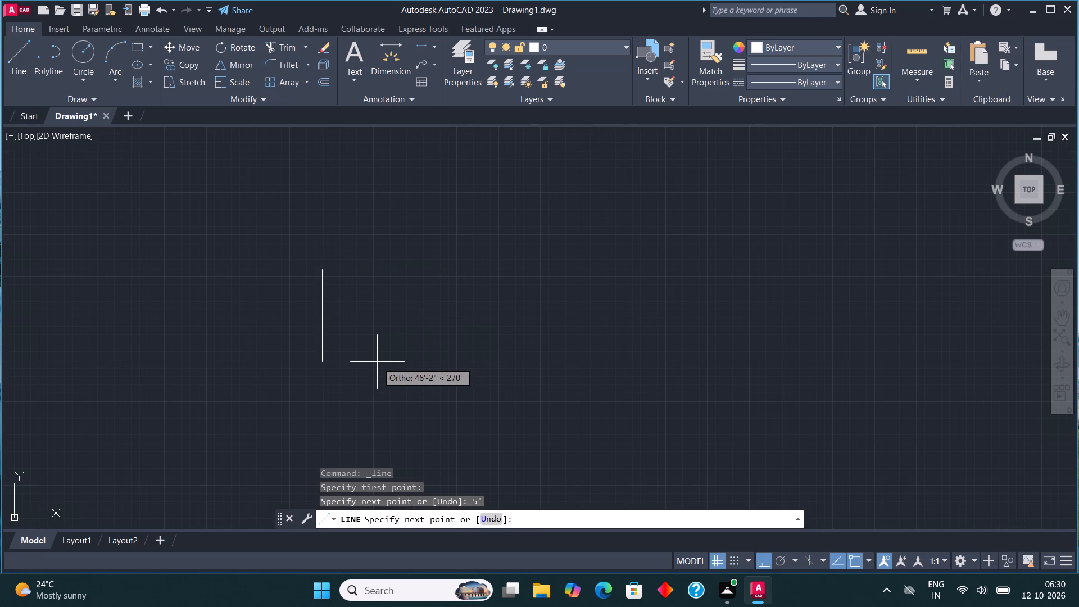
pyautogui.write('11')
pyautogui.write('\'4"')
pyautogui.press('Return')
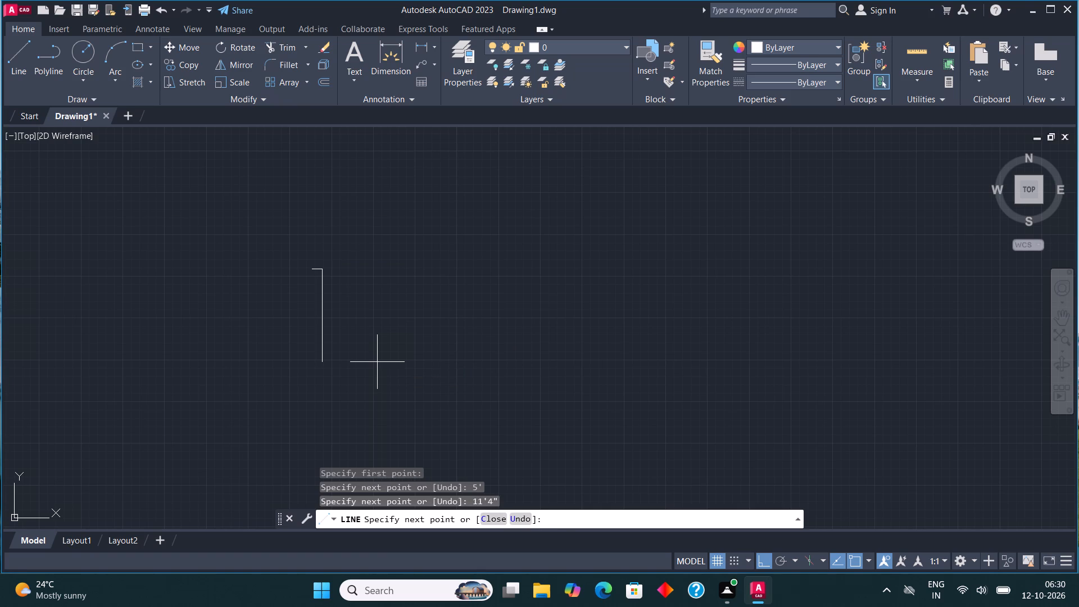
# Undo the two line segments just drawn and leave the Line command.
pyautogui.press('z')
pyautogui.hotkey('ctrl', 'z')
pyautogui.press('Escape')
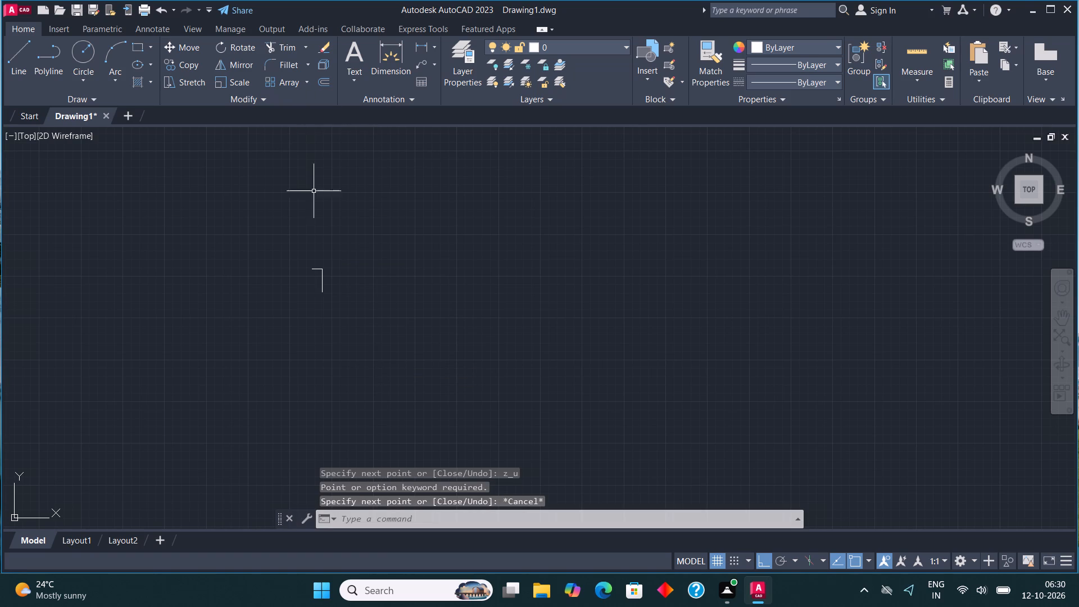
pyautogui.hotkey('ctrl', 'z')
# Draw a closed rectangle with lines, 5' wide and 11'4.5" high, and end the Line command.
pyautogui.click(25, 57)
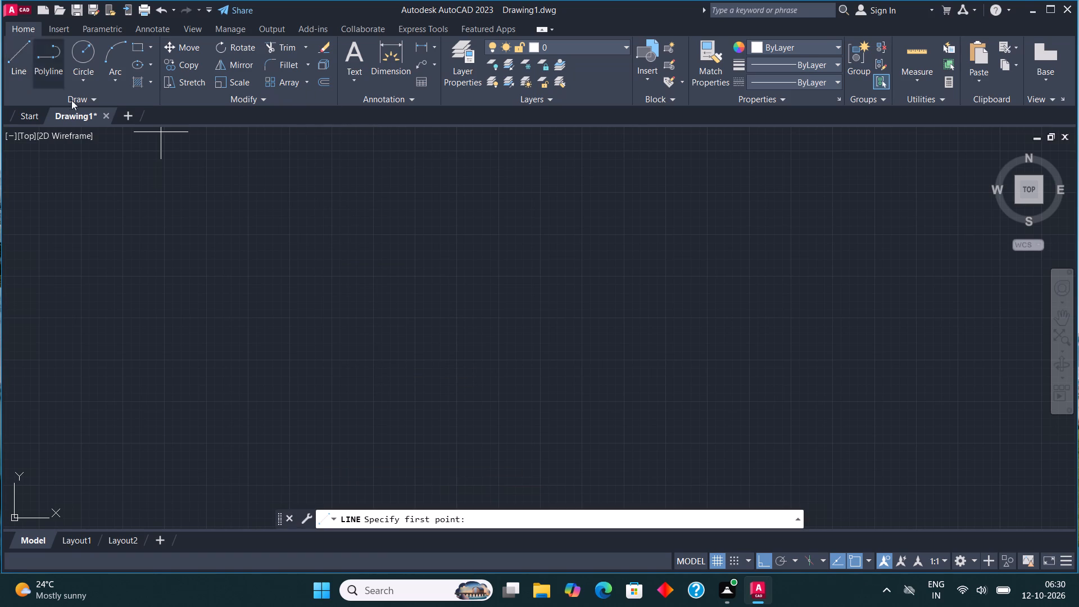
pyautogui.click(278, 296)
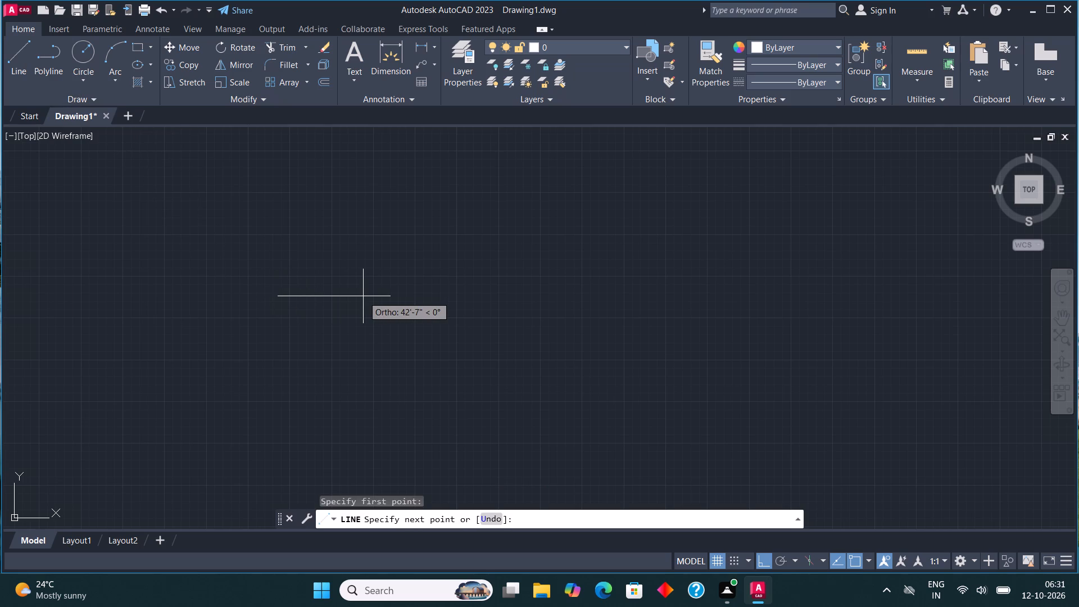
pyautogui.write("5'")
pyautogui.press('Return')
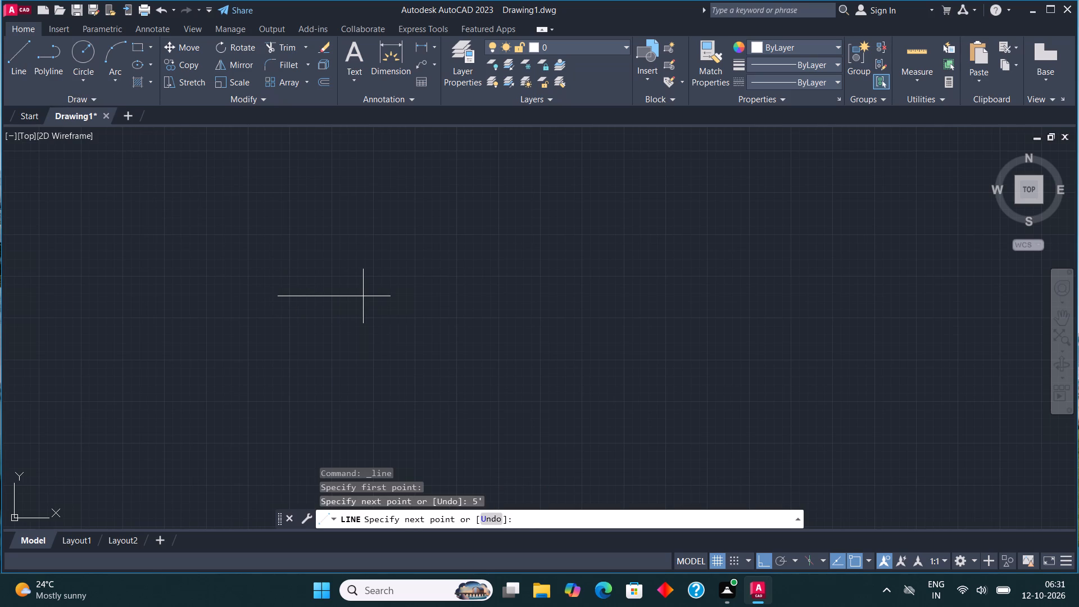
pyautogui.write("11'4.5")
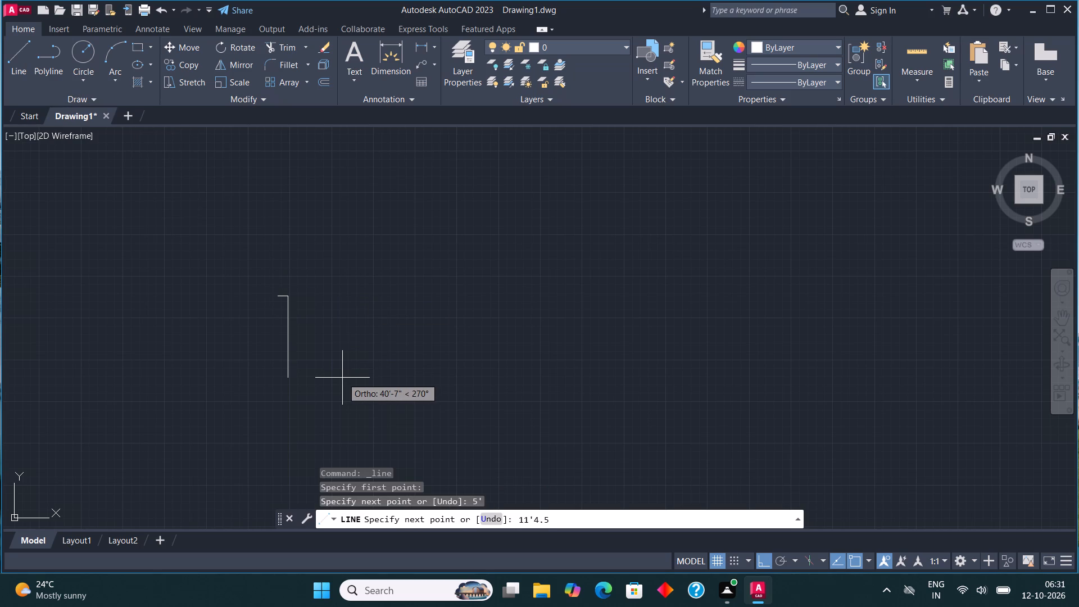
pyautogui.hotkey('shift', '"')
pyautogui.press('Return')
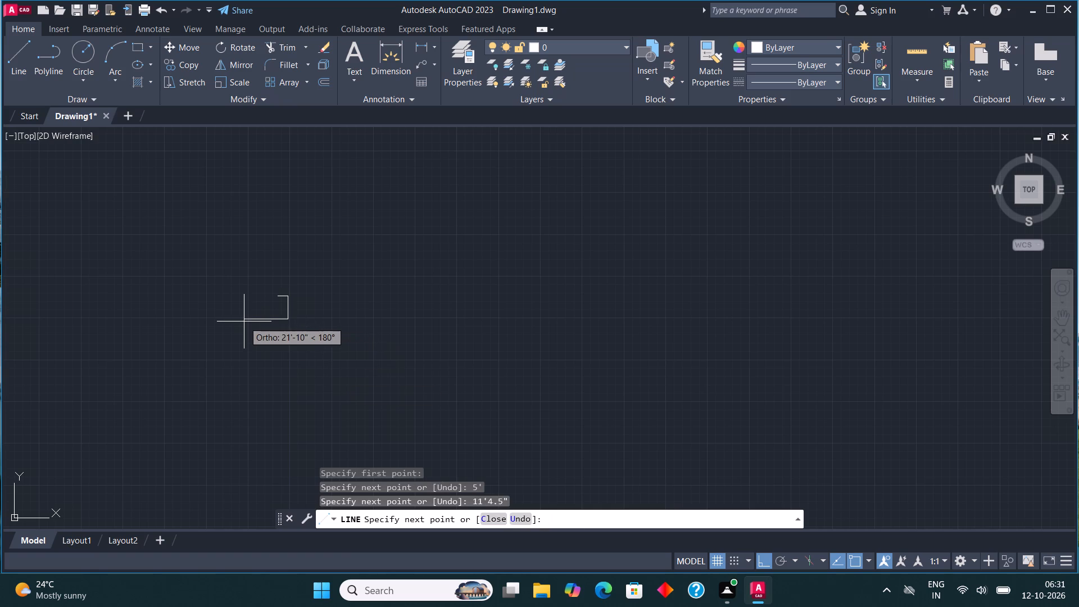
pyautogui.write("5'")
pyautogui.press('Return')
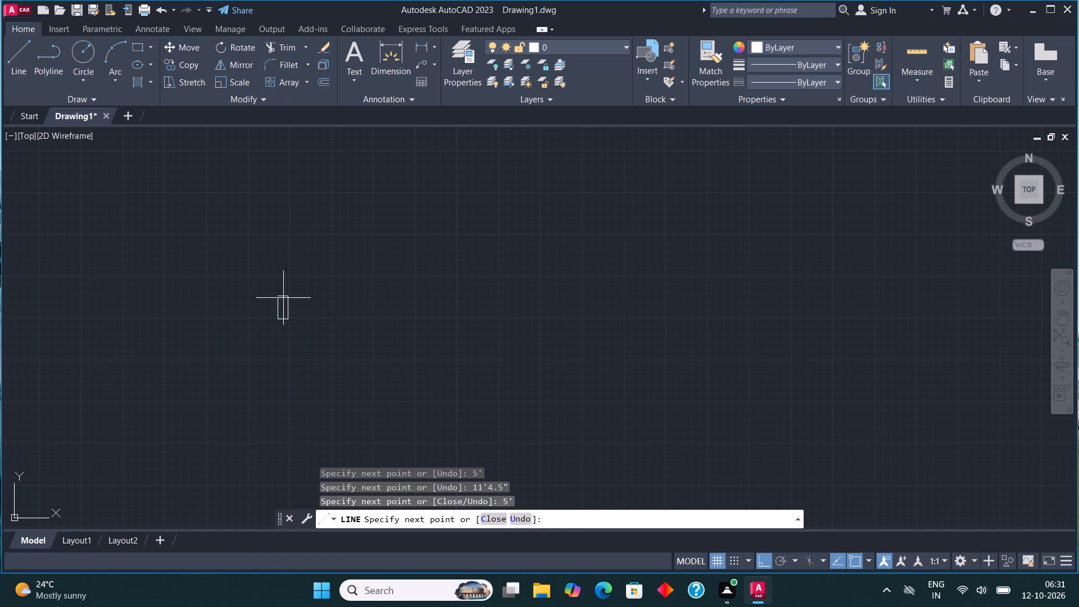
pyautogui.click(280, 296)
pyautogui.moveTo(292, 300); pyautogui.dragTo(656, 329, button='middle')
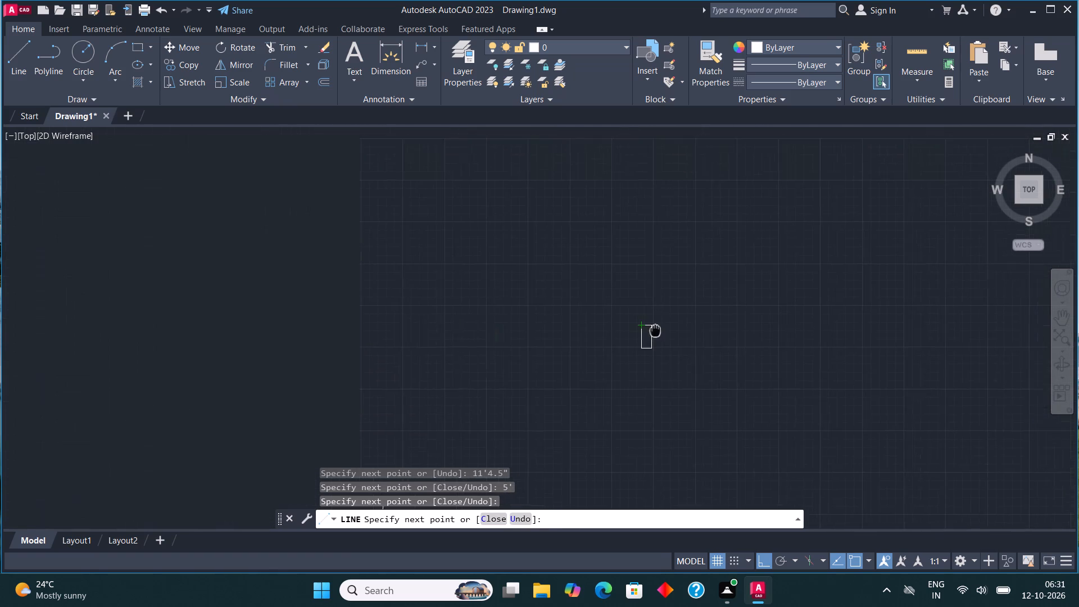
pyautogui.moveTo(656, 329); pyautogui.dragTo(641, 320, button='middle')
pyautogui.moveTo(637, 319); pyautogui.dragTo(624, 316, button='middle')
pyautogui.press('Escape')
# Offset the rectangle's top and left lines 9" inward.
pyautogui.scroll(2, 632, 324)
pyautogui.moveTo(487, 283); pyautogui.dragTo(453, 277, button='middle')
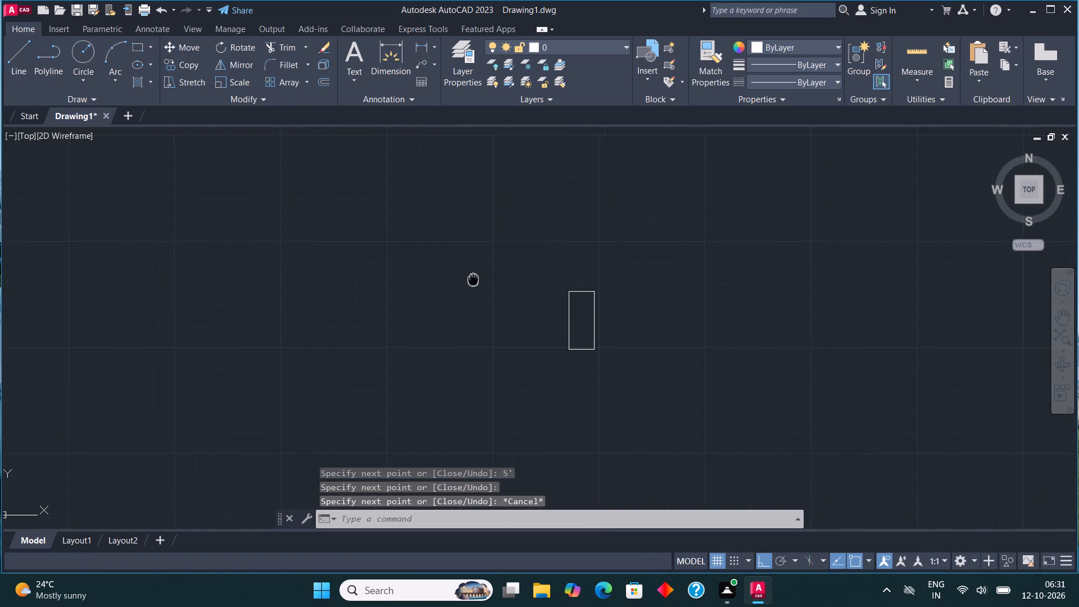
pyautogui.moveTo(453, 277); pyautogui.dragTo(273, 315, button='middle')
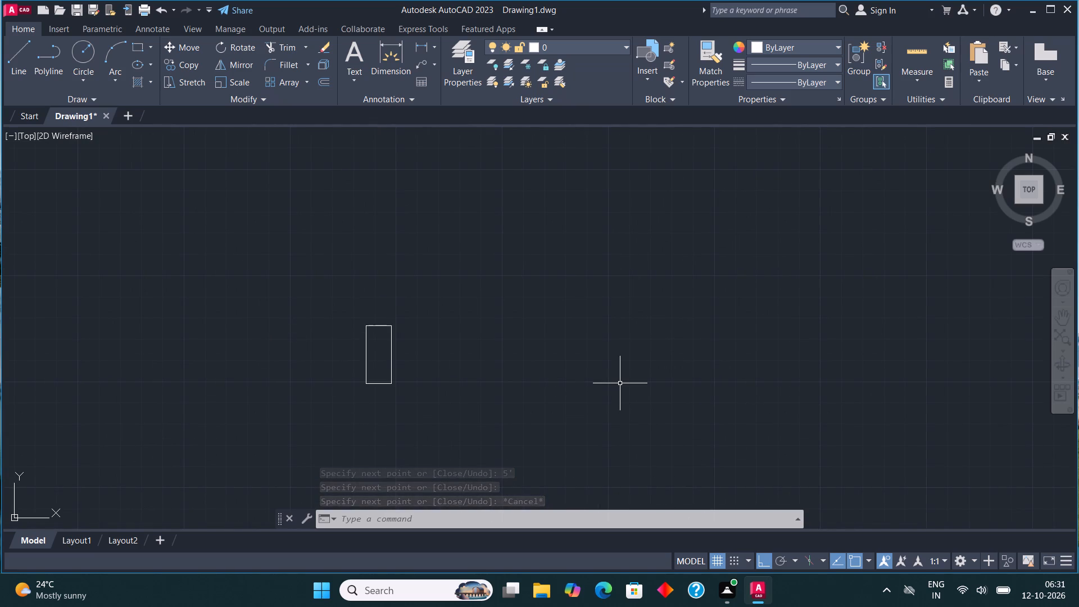
pyautogui.scroll(1, 620, 383)
pyautogui.moveTo(311, 390); pyautogui.dragTo(559, 383, button='middle')
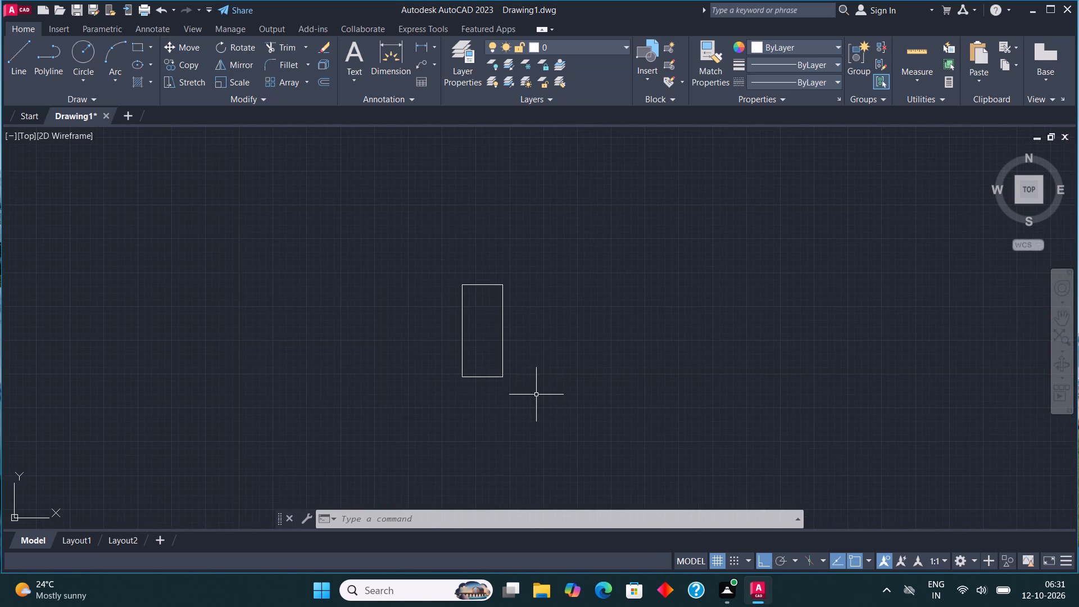
pyautogui.moveTo(536, 395); pyautogui.dragTo(510, 366)
pyautogui.click(399, 237)
pyautogui.click(321, 84)
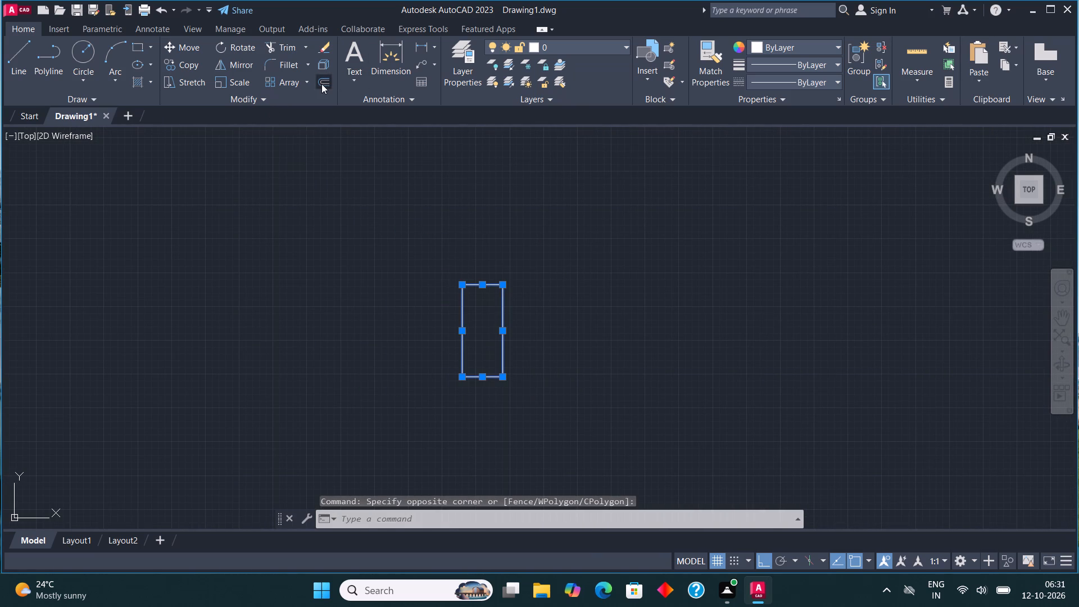
pyautogui.click(485, 286)
pyautogui.write('9"')
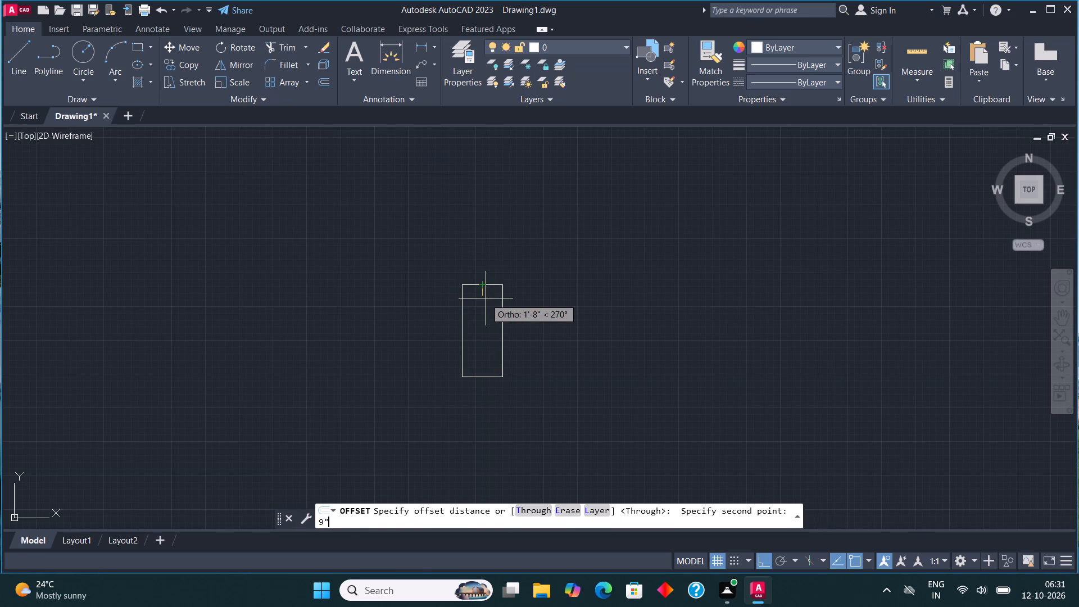
pyautogui.press('Return')
pyautogui.scroll(2, 486, 298)
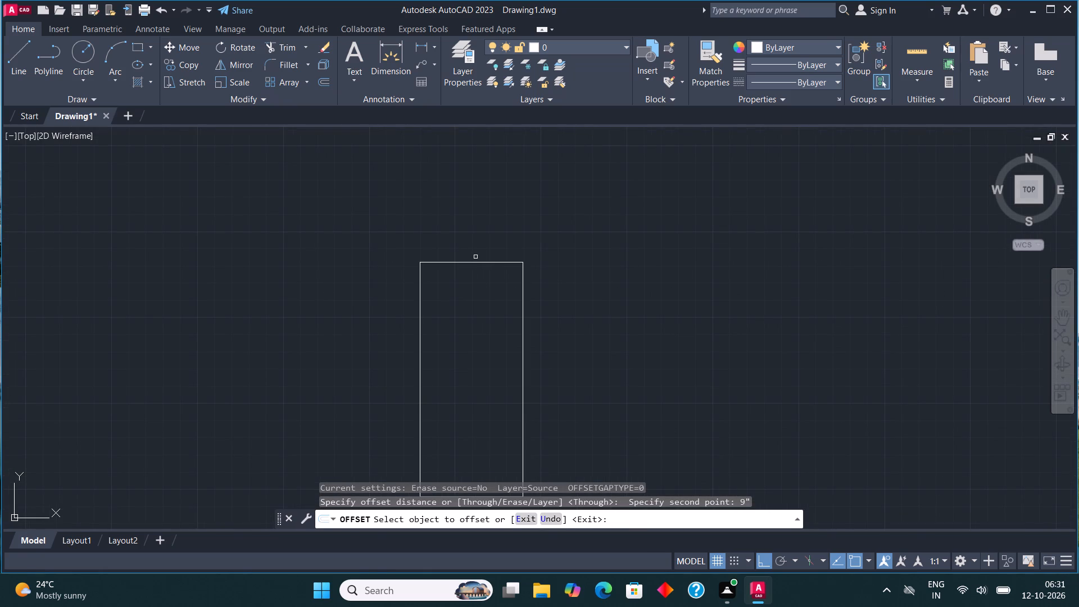
pyautogui.click(481, 261)
pyautogui.click(487, 284)
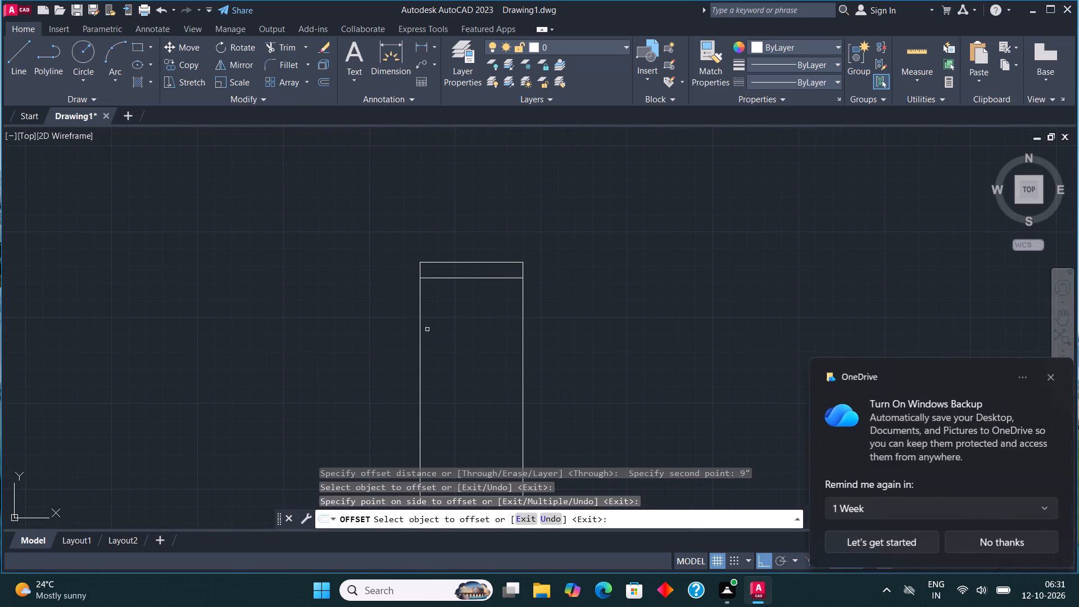
pyautogui.click(420, 319)
pyautogui.click(441, 325)
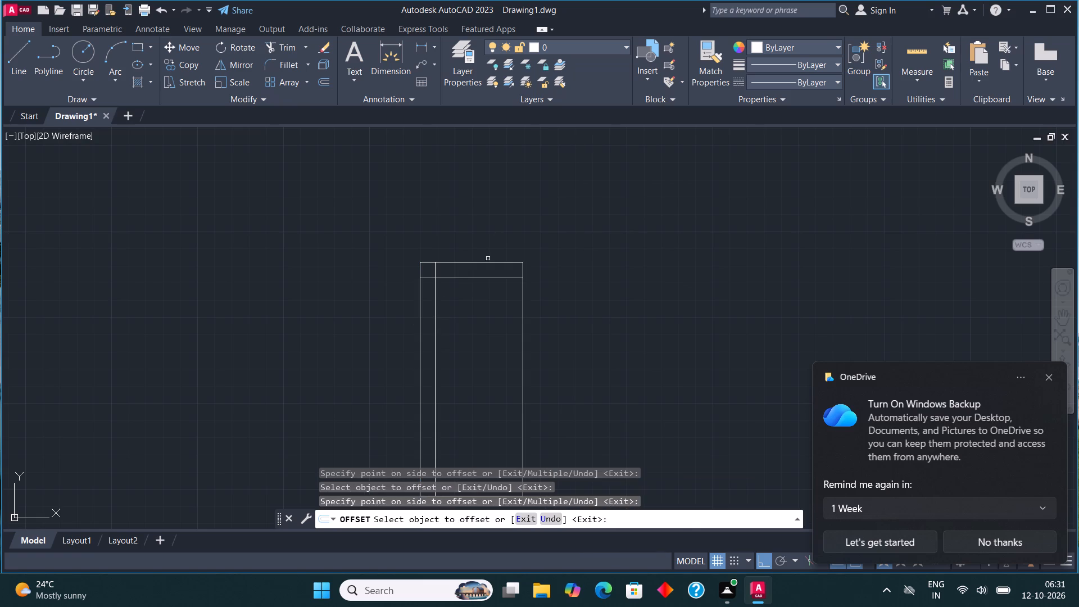
pyautogui.scroll(-1, 501, 227)
pyautogui.scroll(2, 505, 290)
pyautogui.press('Escape')
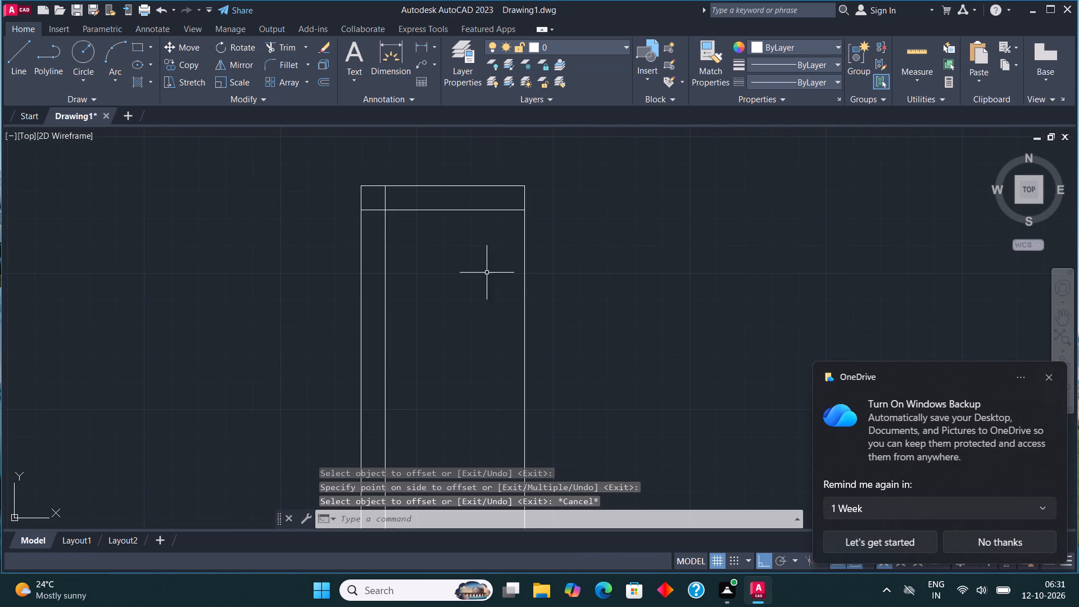
# Offset the rectangle's bottom and right lines 4.5" inward.
pyautogui.scroll(-2, 569, 328)
pyautogui.scroll(2, 570, 426)
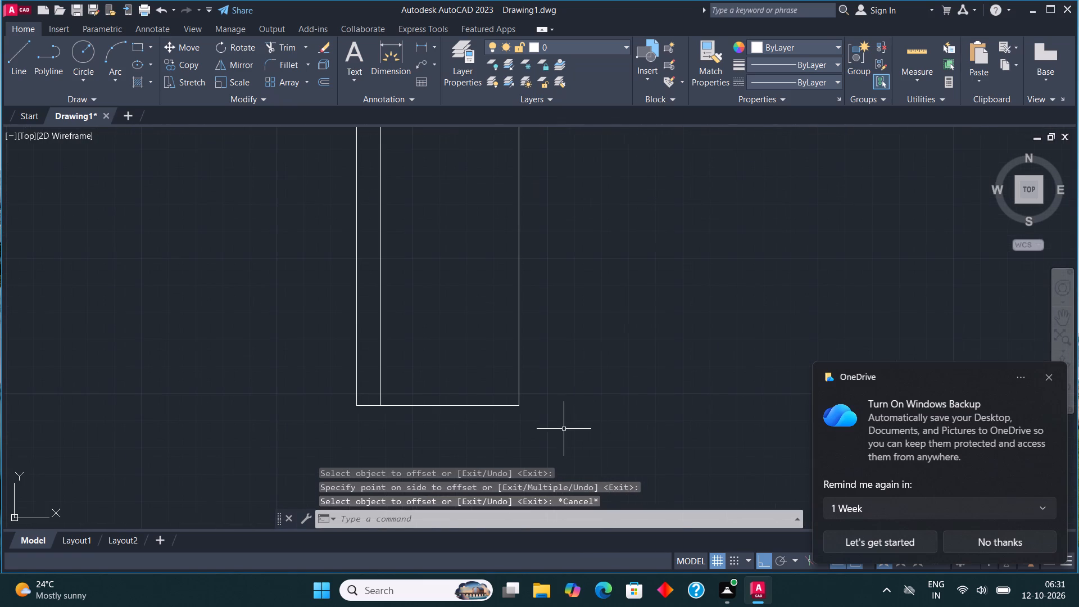
pyautogui.moveTo(563, 429); pyautogui.dragTo(536, 393)
pyautogui.click(464, 343)
pyautogui.click(325, 79)
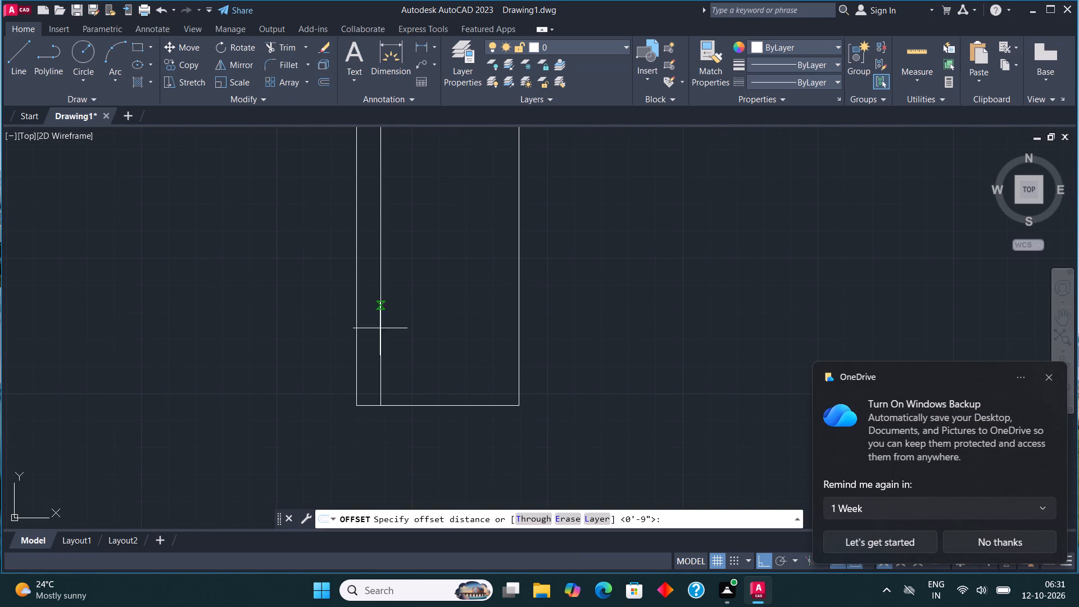
pyautogui.click(428, 406)
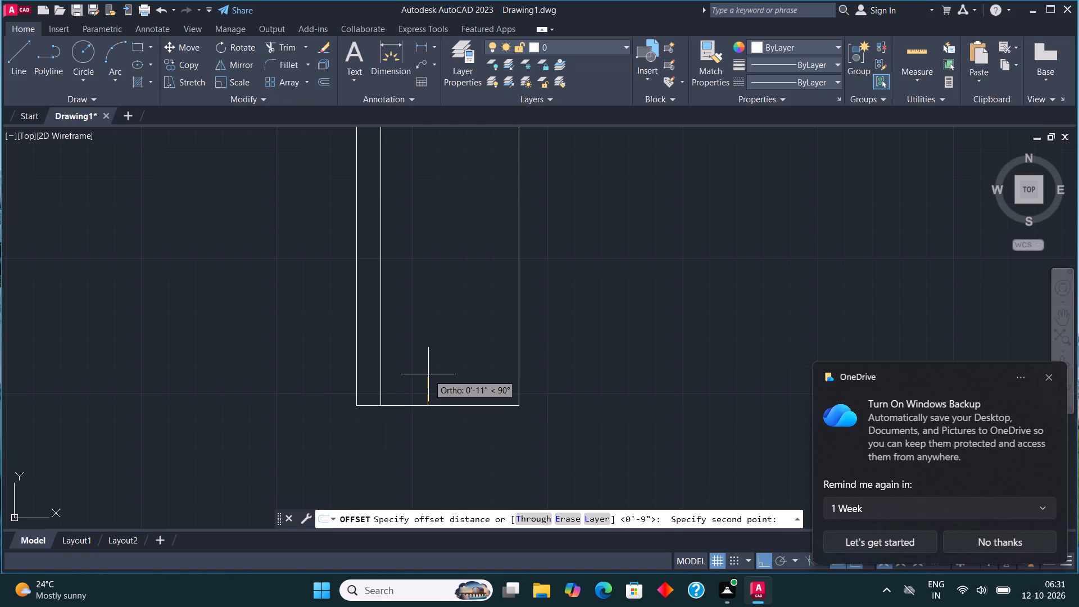
pyautogui.write('4.5"')
pyautogui.press('Return')
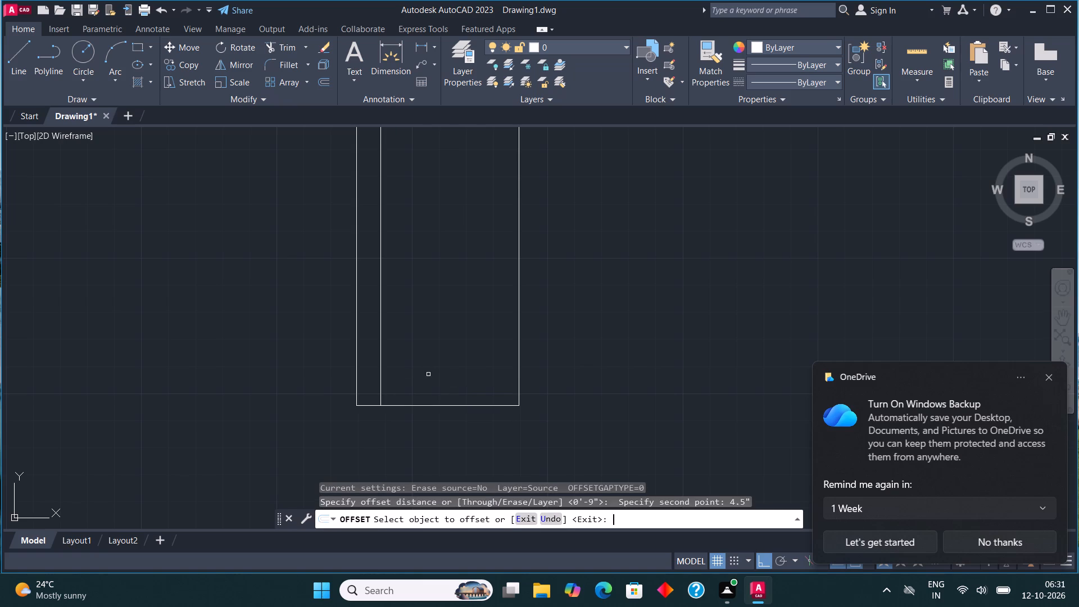
pyautogui.click(441, 406)
pyautogui.click(440, 372)
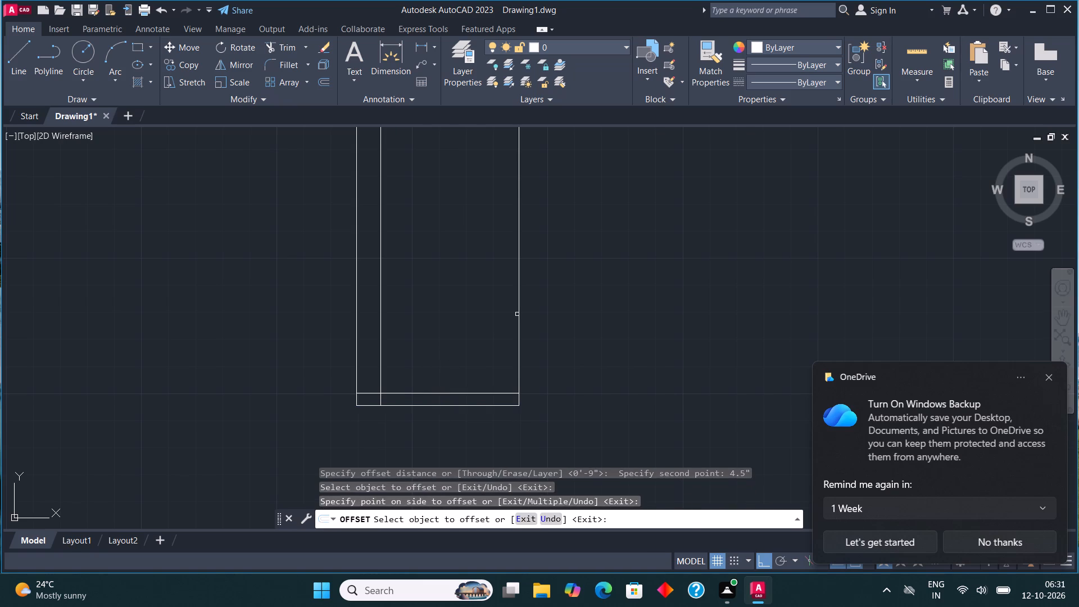
pyautogui.click(518, 307)
pyautogui.moveTo(495, 287); pyautogui.dragTo(481, 278)
# Trim the overlapping ends of the offset lines at the rectangle's two bottom corners.
pyautogui.click(283, 40)
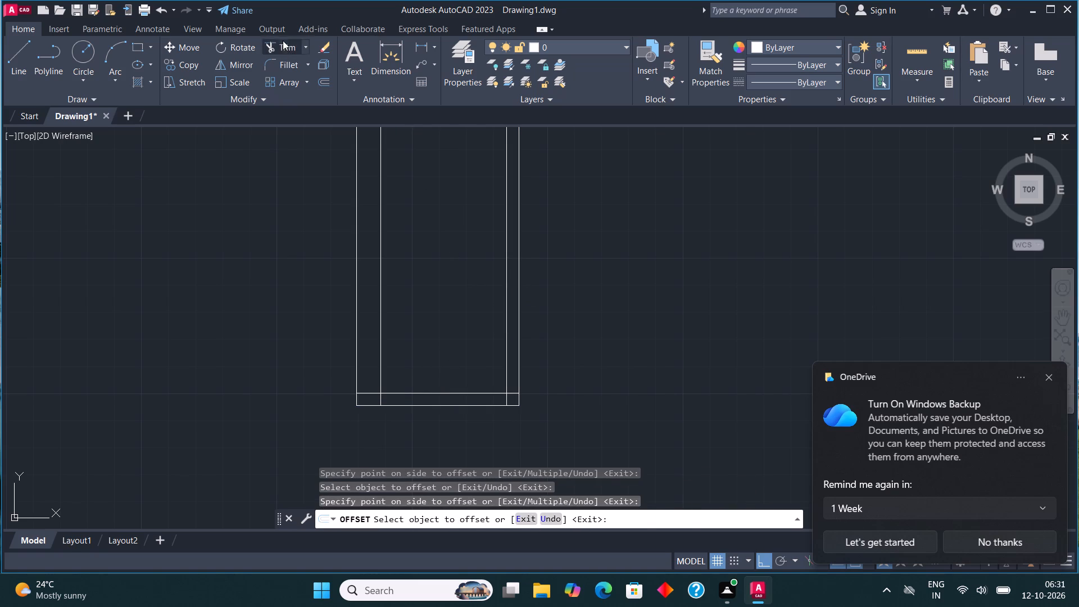
pyautogui.click(380, 400)
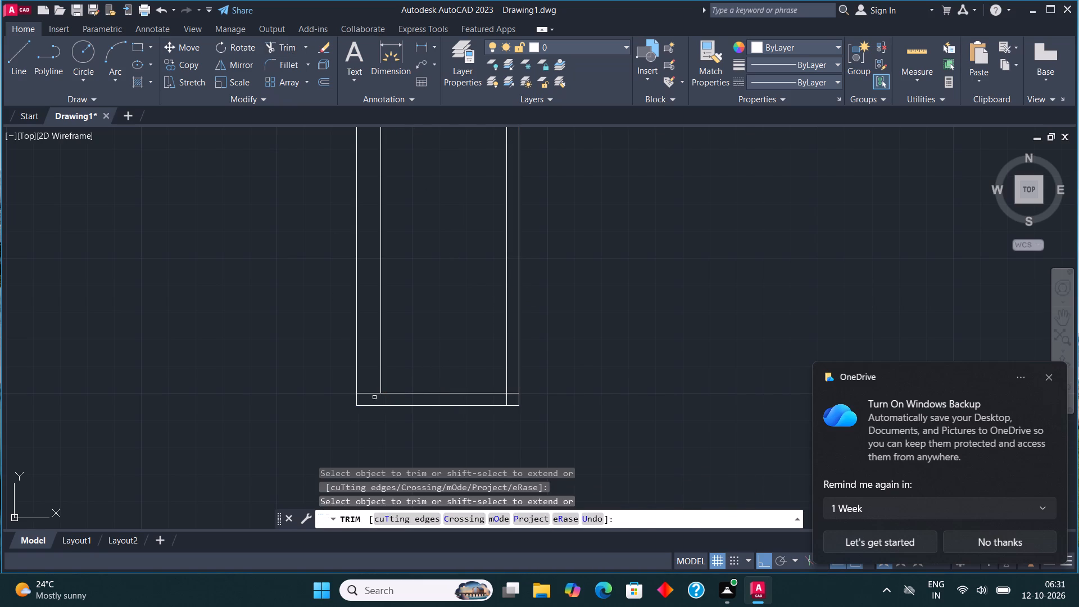
pyautogui.click(371, 393)
pyautogui.click(508, 398)
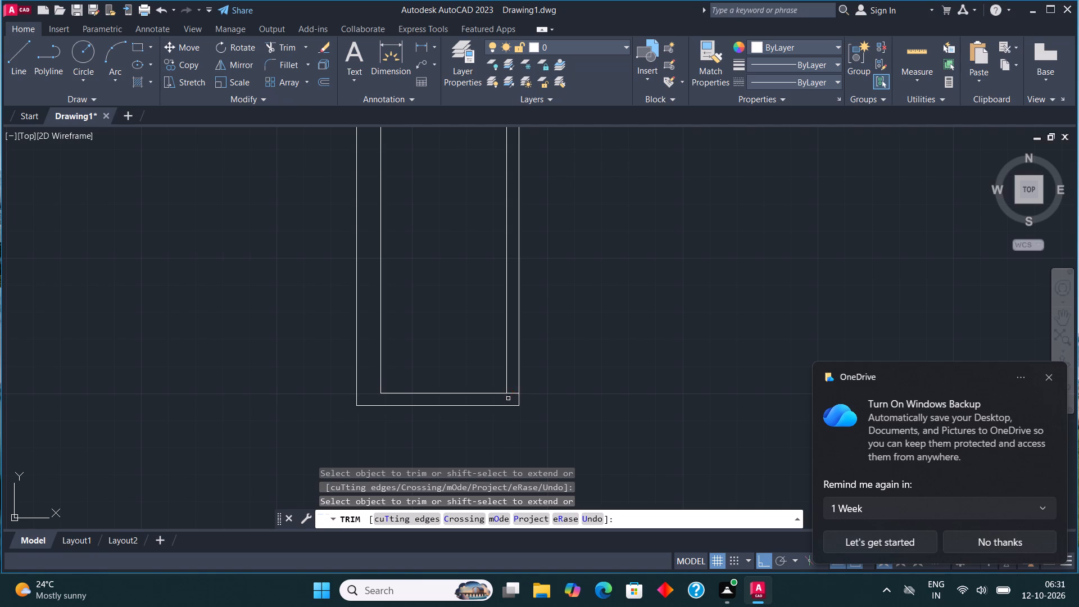
pyautogui.click(512, 392)
# Trim the overlapping ends of the offset lines at the rectangle's two top corners and end the Trim command.
pyautogui.scroll(-2, 510, 425)
pyautogui.scroll(3, 443, 259)
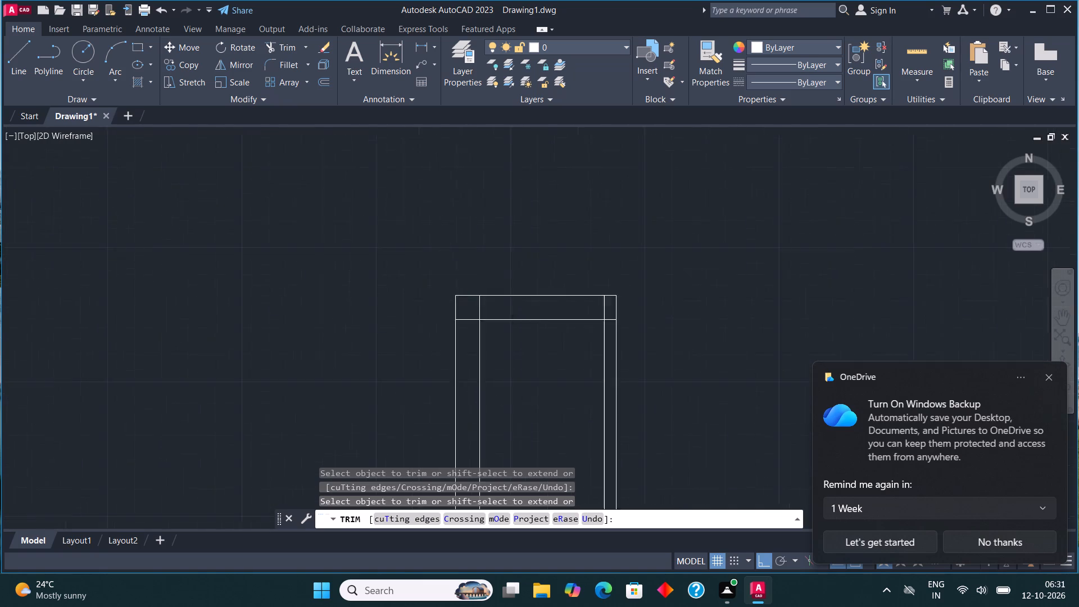
pyautogui.scroll(1, 443, 259)
pyautogui.moveTo(497, 429); pyautogui.dragTo(565, 389)
pyautogui.scroll(-4, 539, 311)
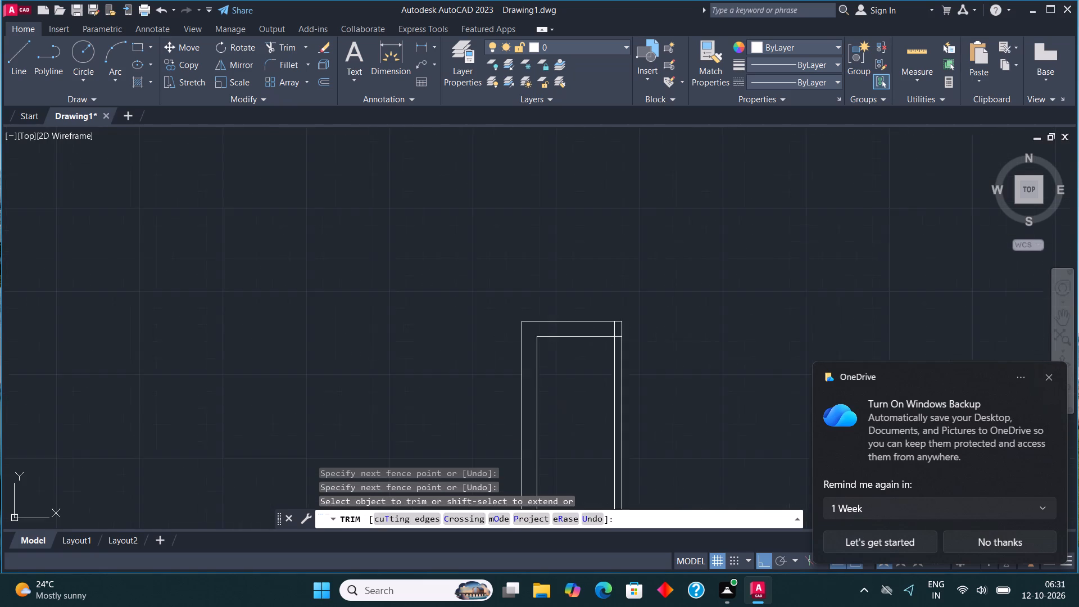
pyautogui.scroll(3, 634, 338)
pyautogui.moveTo(429, 277); pyautogui.dragTo(446, 318)
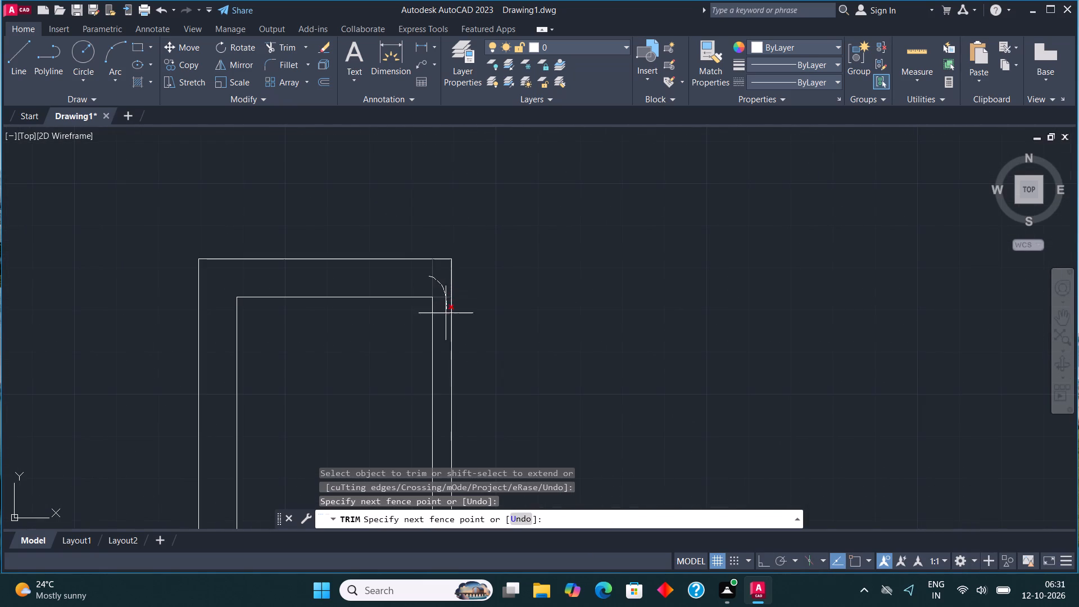
pyautogui.moveTo(446, 318); pyautogui.dragTo(446, 322)
pyautogui.scroll(-2, 507, 265)
pyautogui.scroll(-1, 550, 303)
pyautogui.moveTo(549, 279); pyautogui.dragTo(537, 231, button='middle')
pyautogui.press('Escape')
# Draw lines from the inner top-right corner across to the outer wall, 14' right, 13' down, 14' left, and up to the outer bottom-right corner.
pyautogui.moveTo(537, 231); pyautogui.dragTo(383, 343, button='middle')
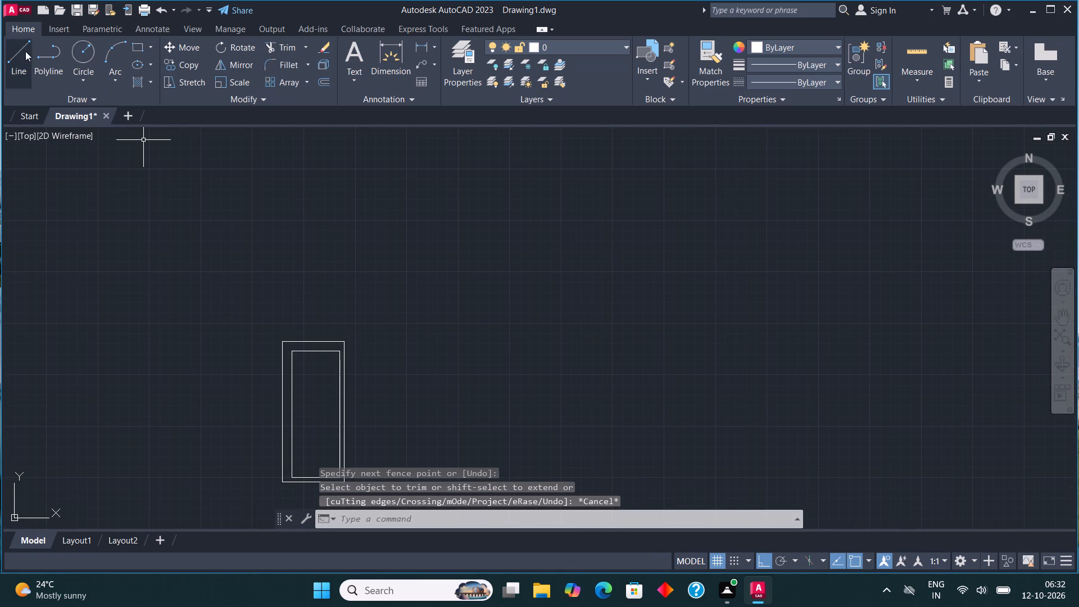
pyautogui.click(22, 49)
pyautogui.scroll(4, 321, 362)
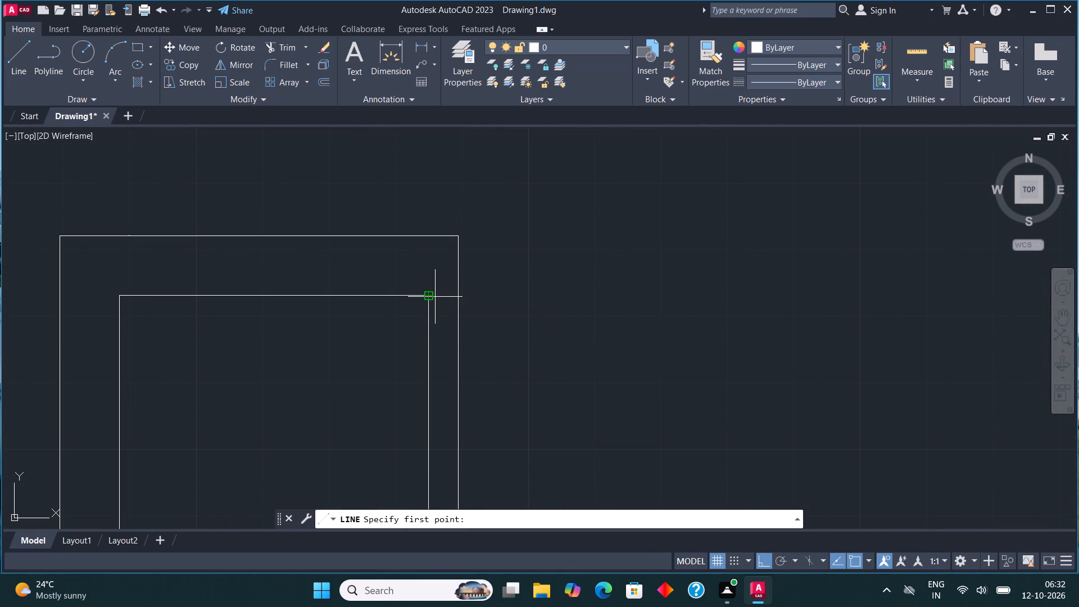
pyautogui.click(430, 297)
pyautogui.click(460, 298)
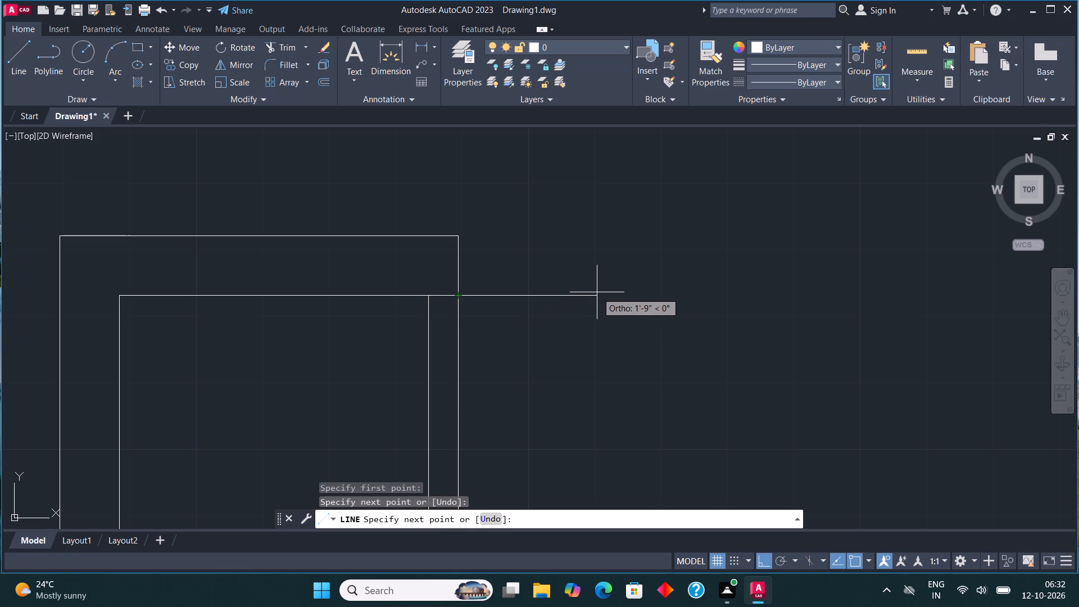
pyautogui.write("14'")
pyautogui.press('Return')
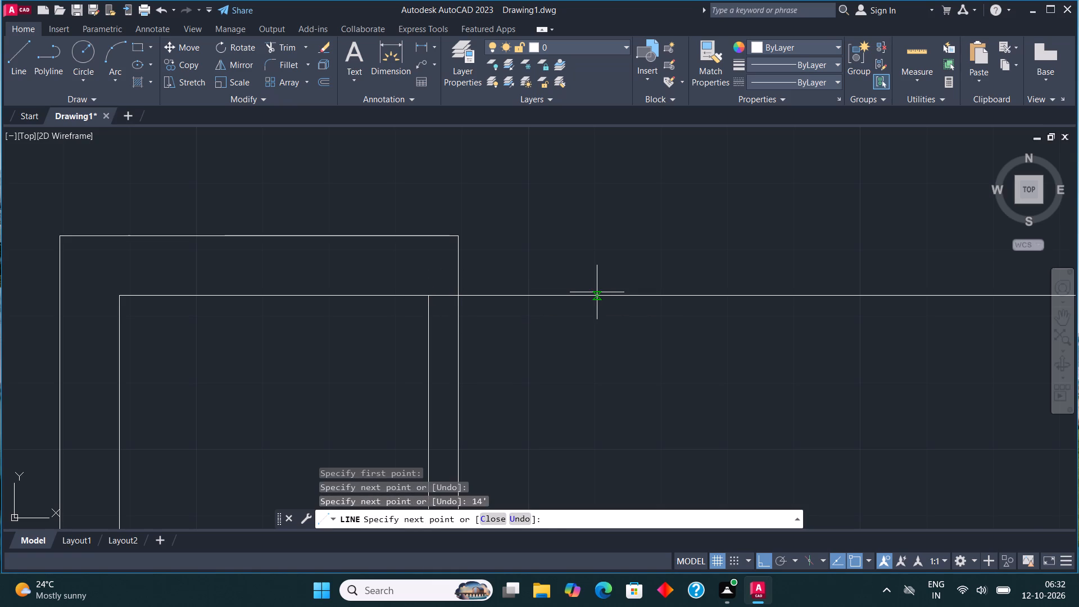
pyautogui.scroll(-5, 597, 292)
pyautogui.write("13'")
pyautogui.press('Return')
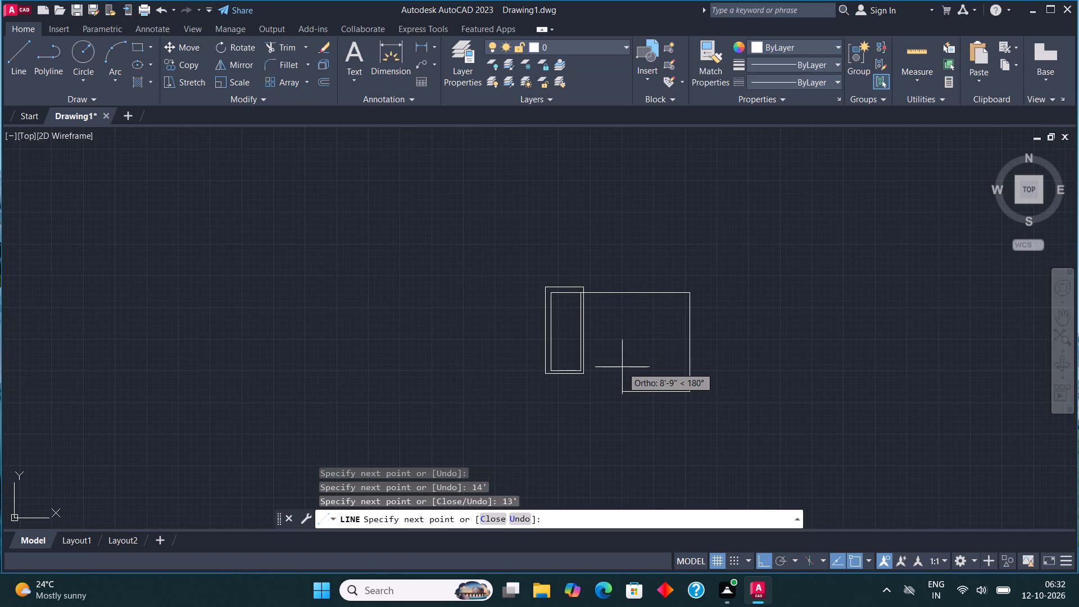
pyautogui.write("14'")
pyautogui.press('Return')
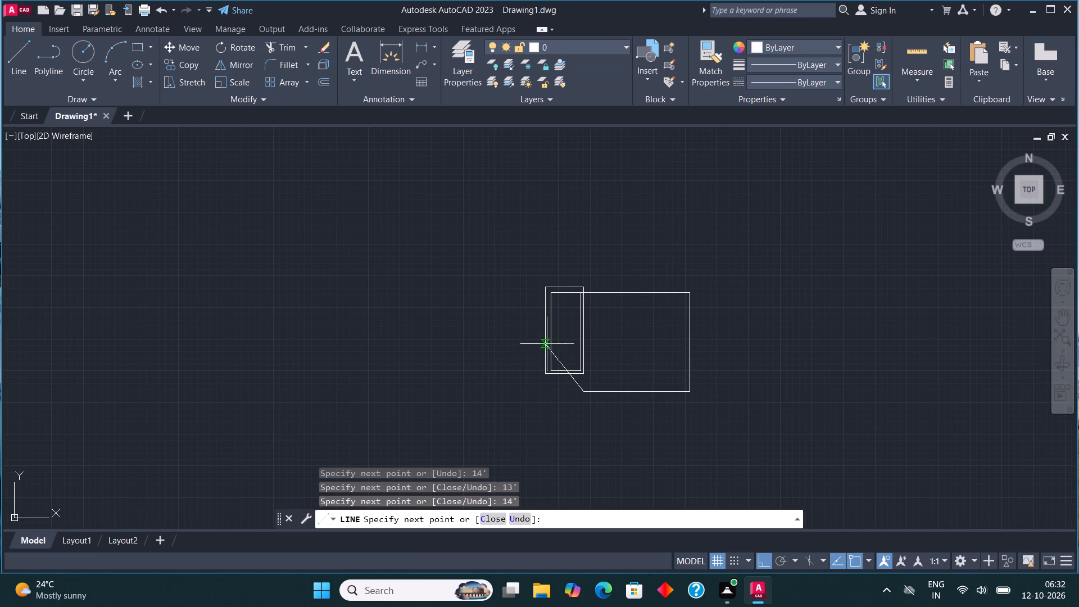
pyautogui.scroll(4, 610, 413)
pyautogui.click(441, 167)
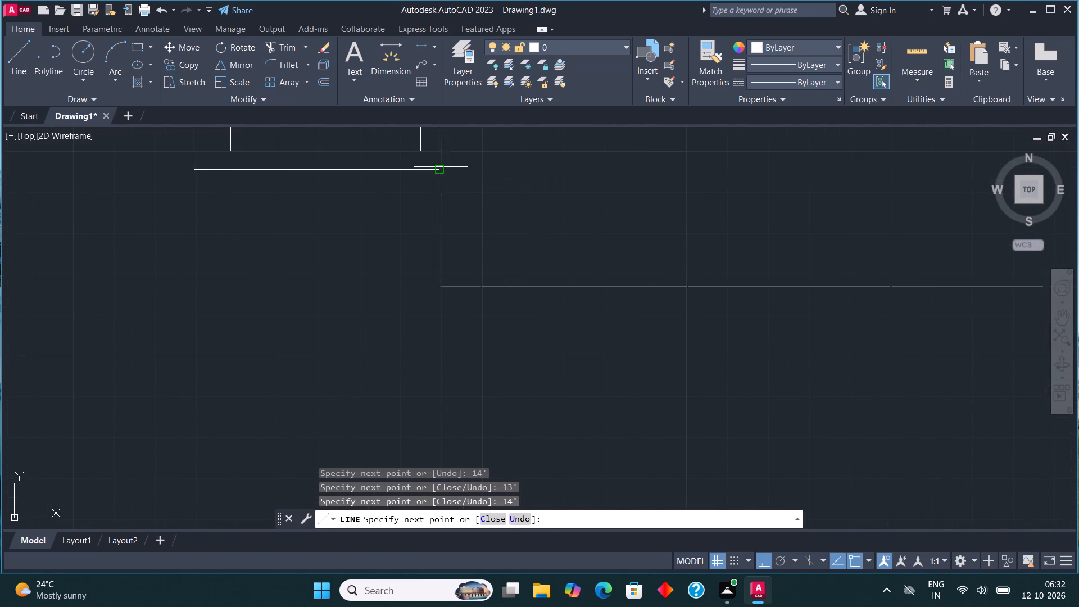
pyautogui.scroll(-4, 482, 327)
pyautogui.press('Escape')
# Offset the top and bottom lines of the 14' by 13' room 9" outward.
pyautogui.click(613, 332)
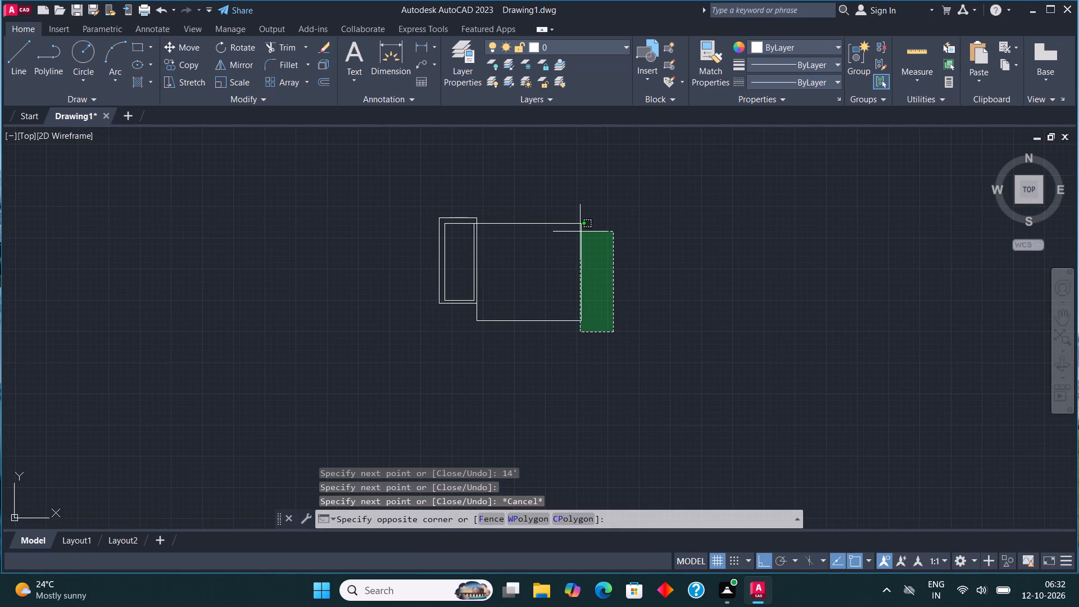
pyautogui.click(539, 192)
pyautogui.click(324, 80)
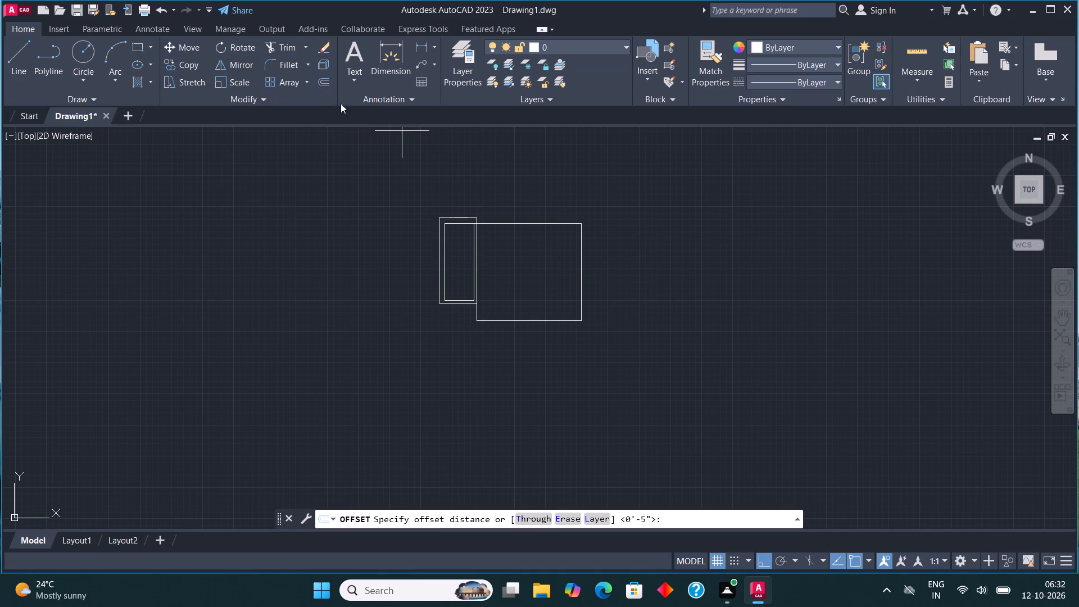
pyautogui.moveTo(510, 175); pyautogui.dragTo(511, 218, button='middle')
pyautogui.scroll(3, 515, 268)
pyautogui.click(520, 263)
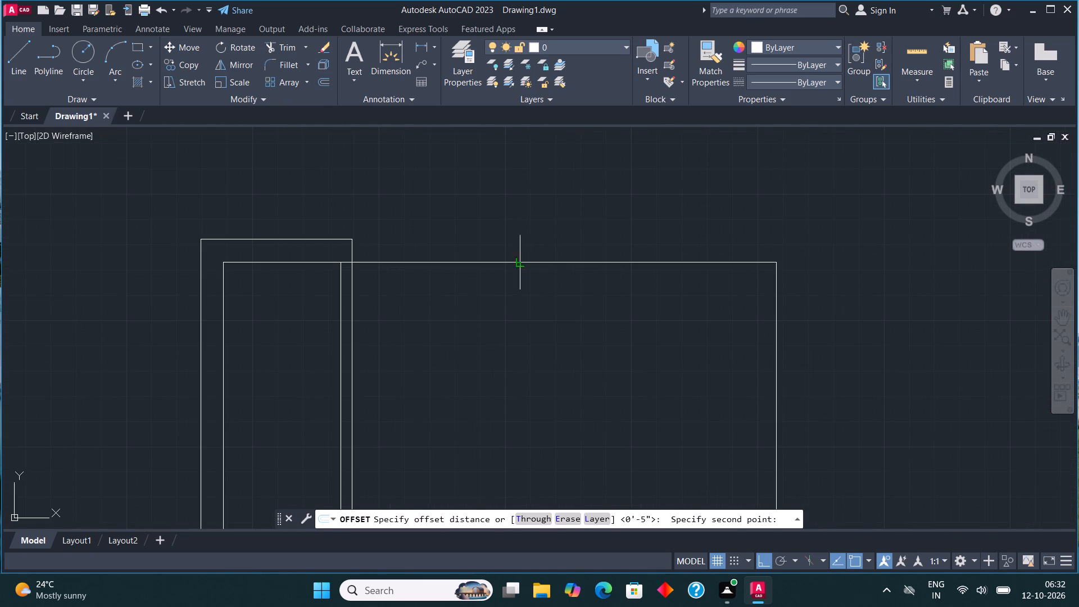
pyautogui.write('9"')
pyautogui.press('Return')
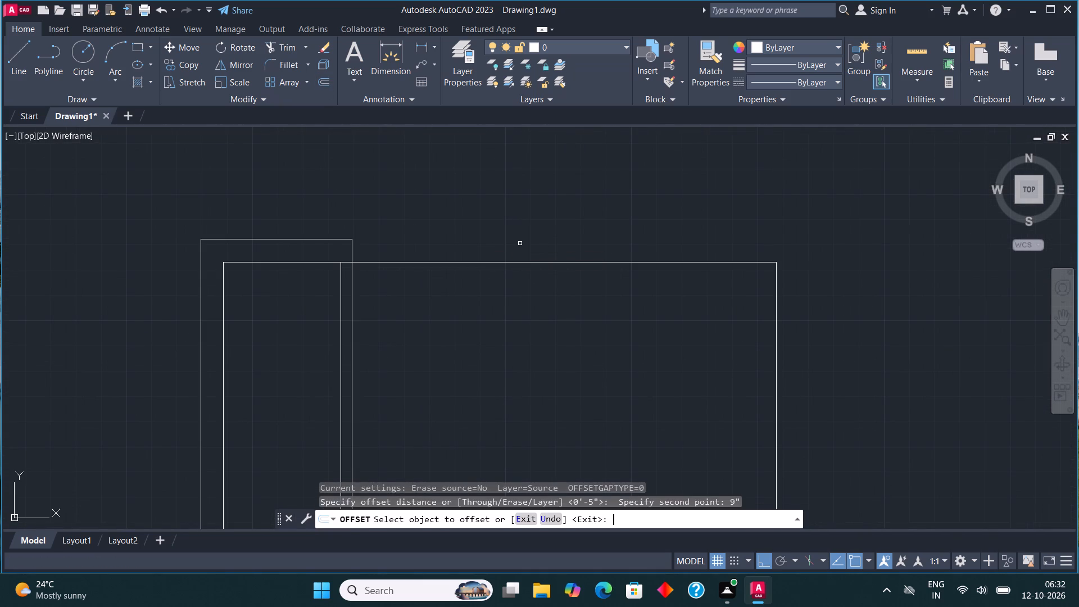
pyautogui.click(532, 264)
pyautogui.click(529, 232)
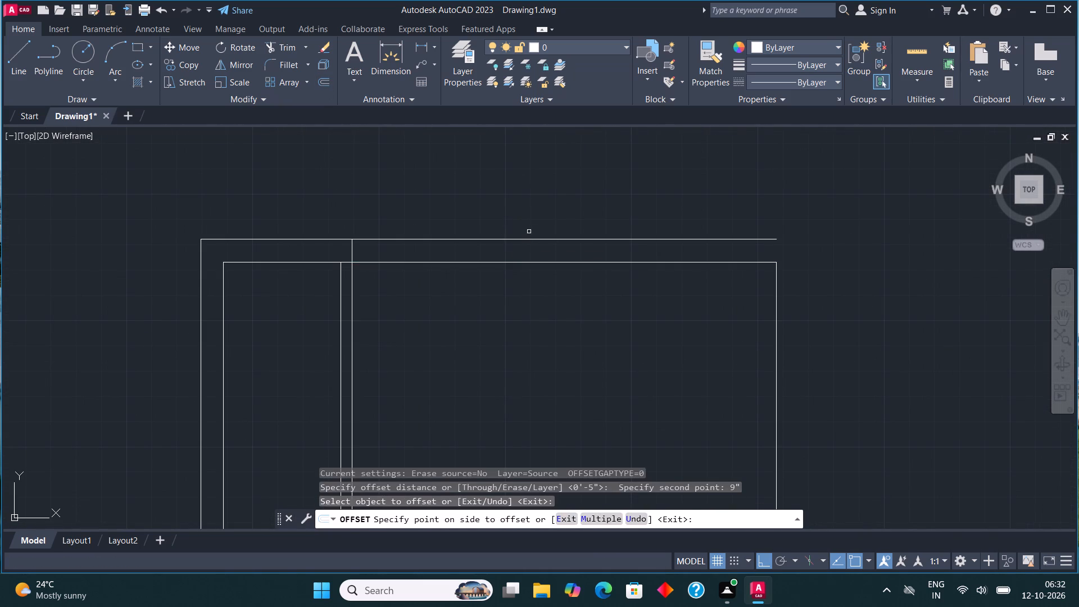
pyautogui.scroll(-1, 545, 179)
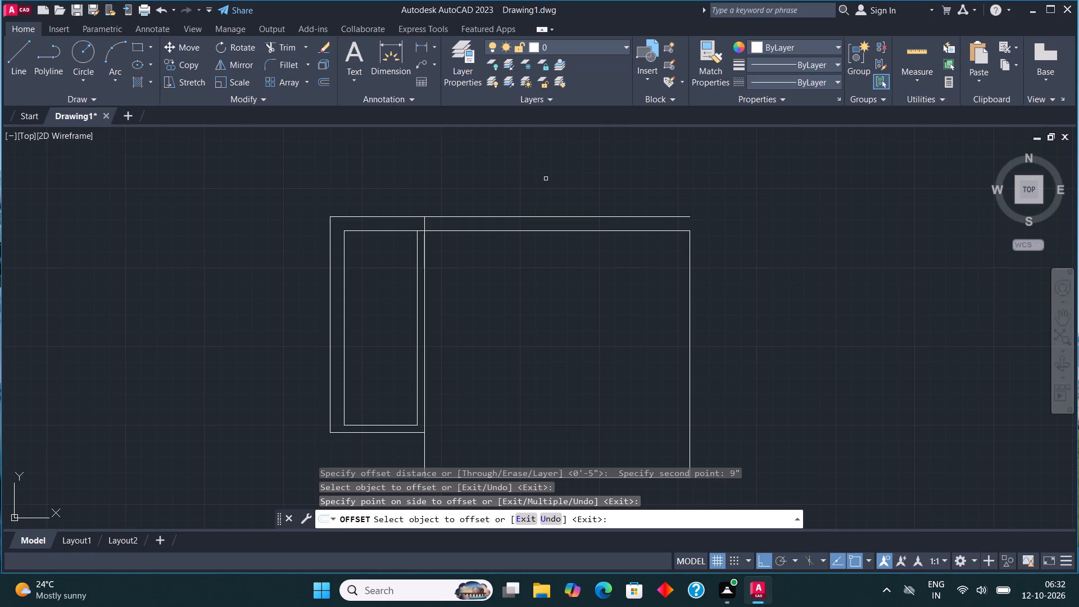
pyautogui.scroll(-1, 546, 179)
pyautogui.moveTo(555, 366); pyautogui.dragTo(556, 372)
pyautogui.click(556, 398)
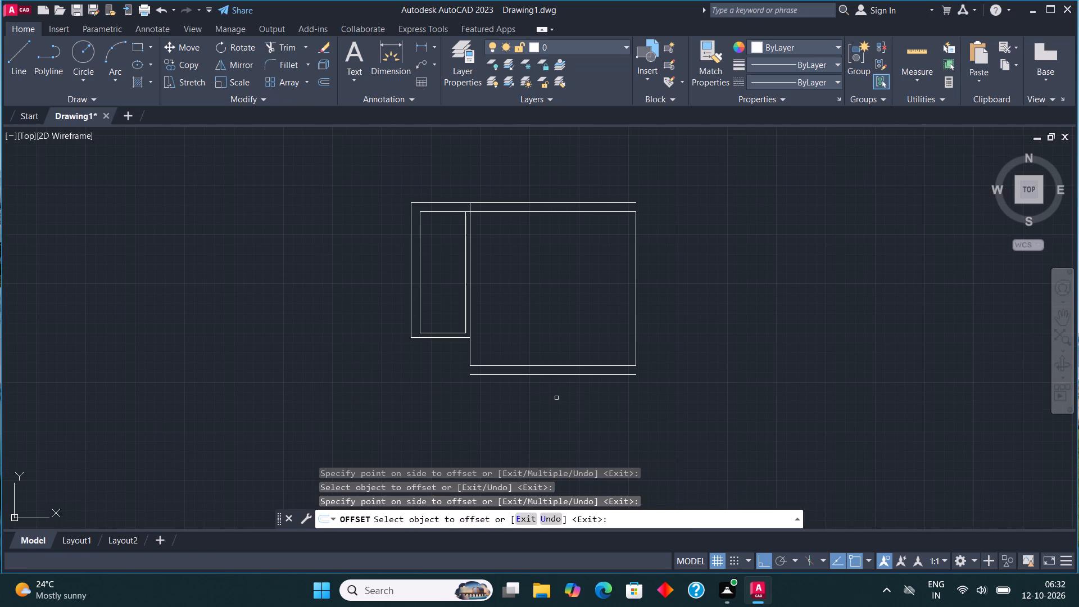
pyautogui.press('Escape')
# Offset the 14' room's right line and the left line's part below the small room 4.5" outward.
pyautogui.scroll(1, 579, 277)
pyautogui.click(674, 305)
pyautogui.click(660, 301)
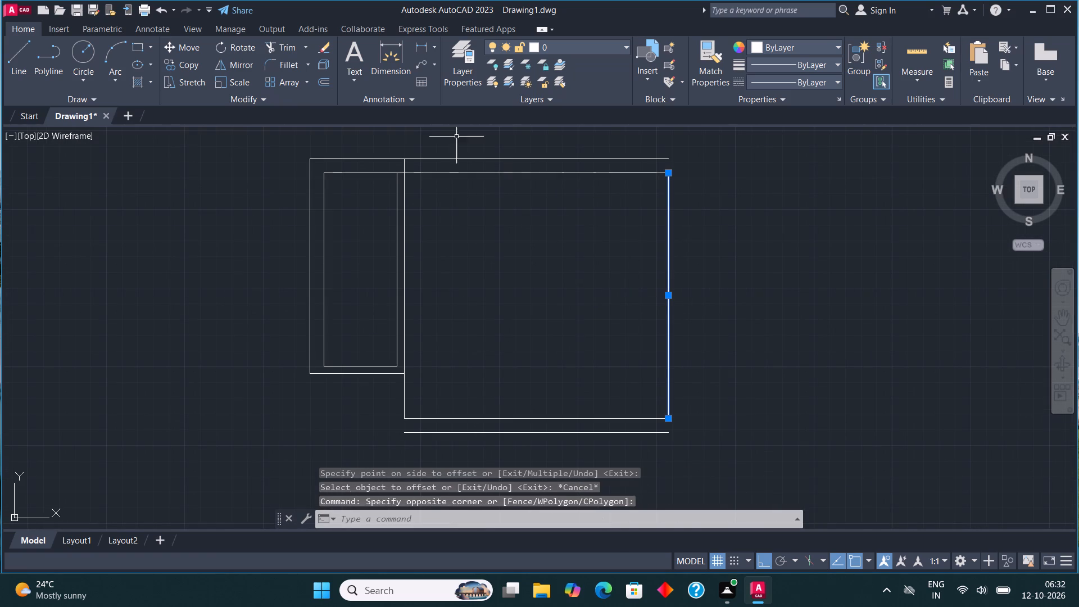
pyautogui.click(320, 74)
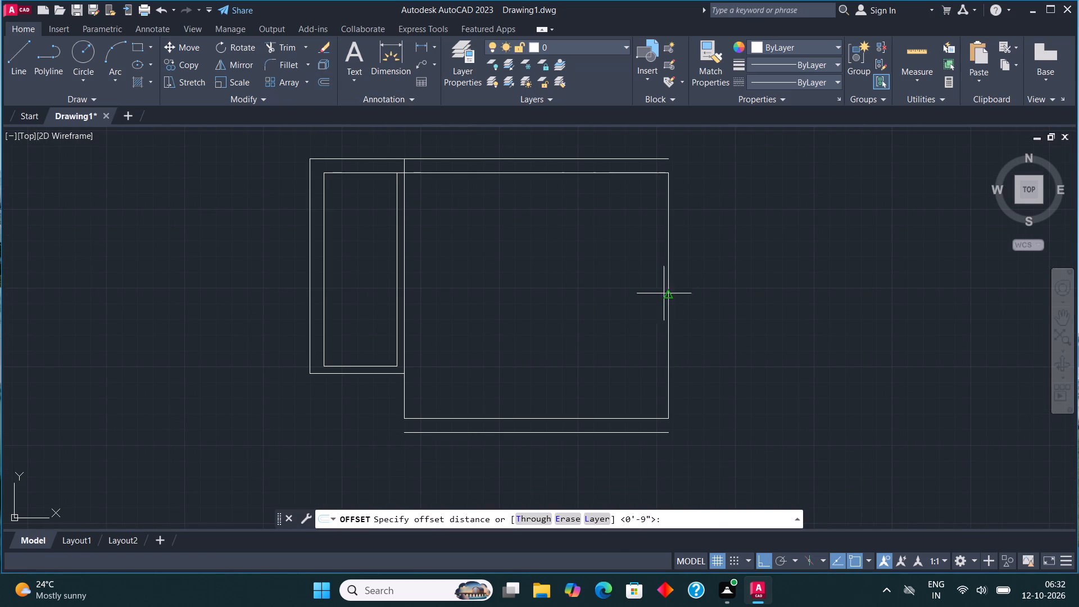
pyautogui.click(659, 292)
pyautogui.write('4.5"')
pyautogui.press('Return')
pyautogui.click(720, 292)
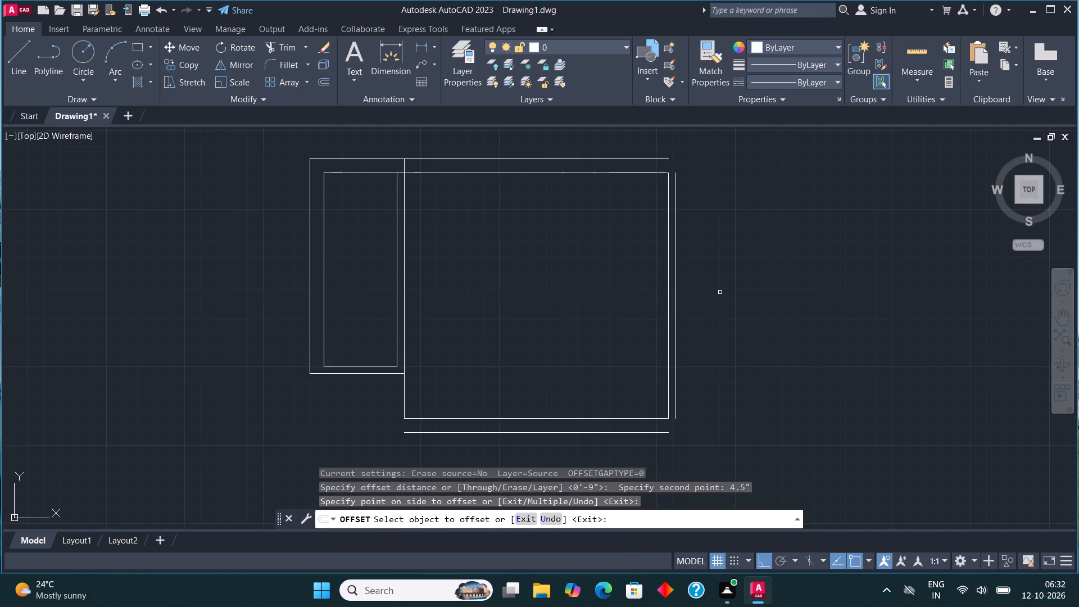
pyautogui.click(403, 405)
pyautogui.click(385, 390)
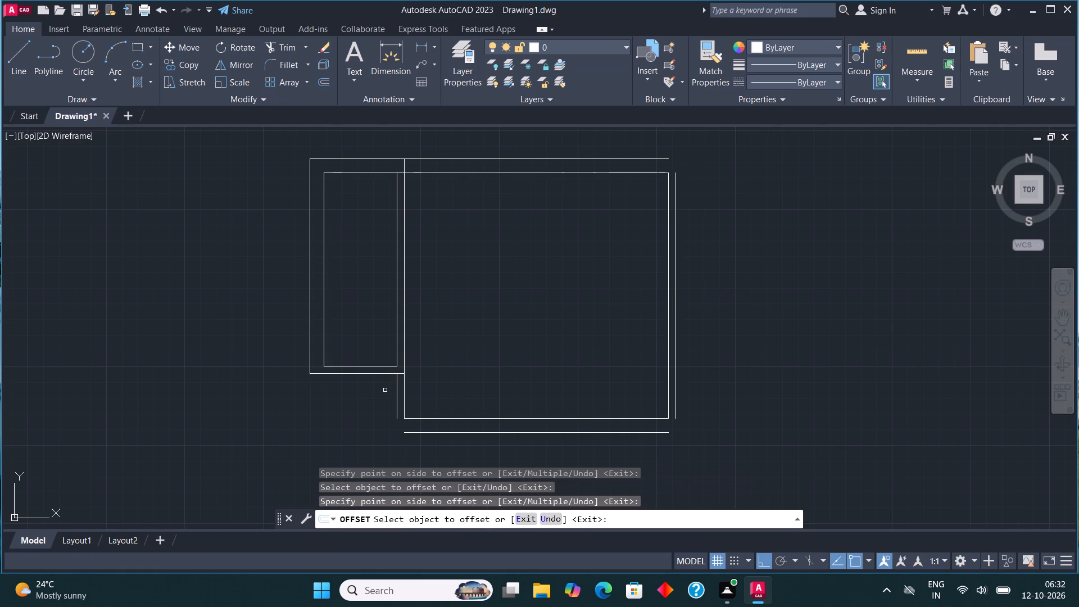
pyautogui.press('Escape')
# Fillet the 14' room's outer wall lines so they meet at the bottom-left, top-right and bottom-right corners.
pyautogui.click(296, 64)
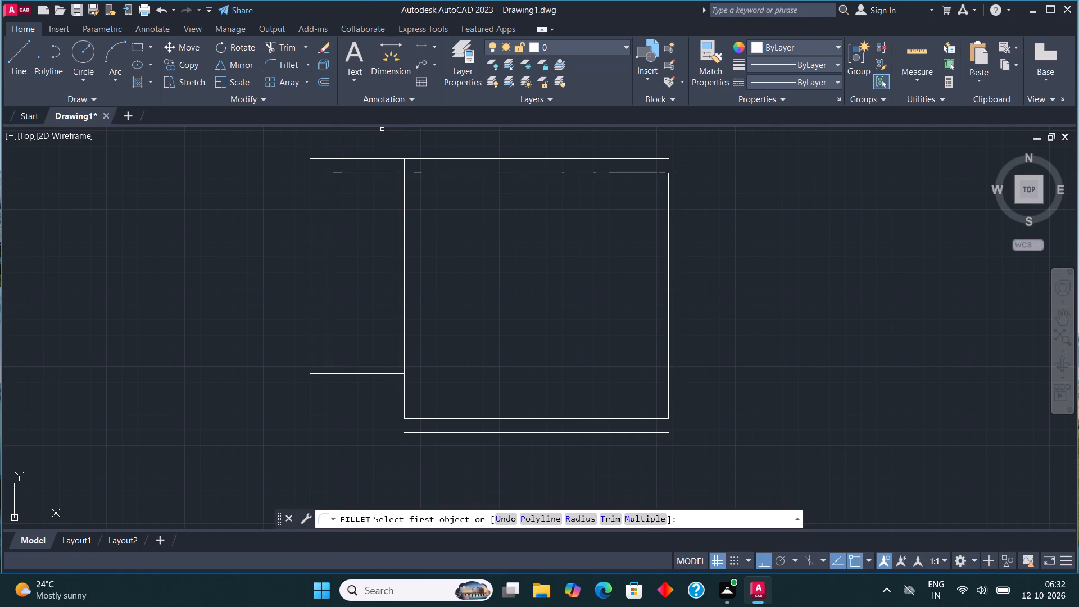
pyautogui.click(397, 410)
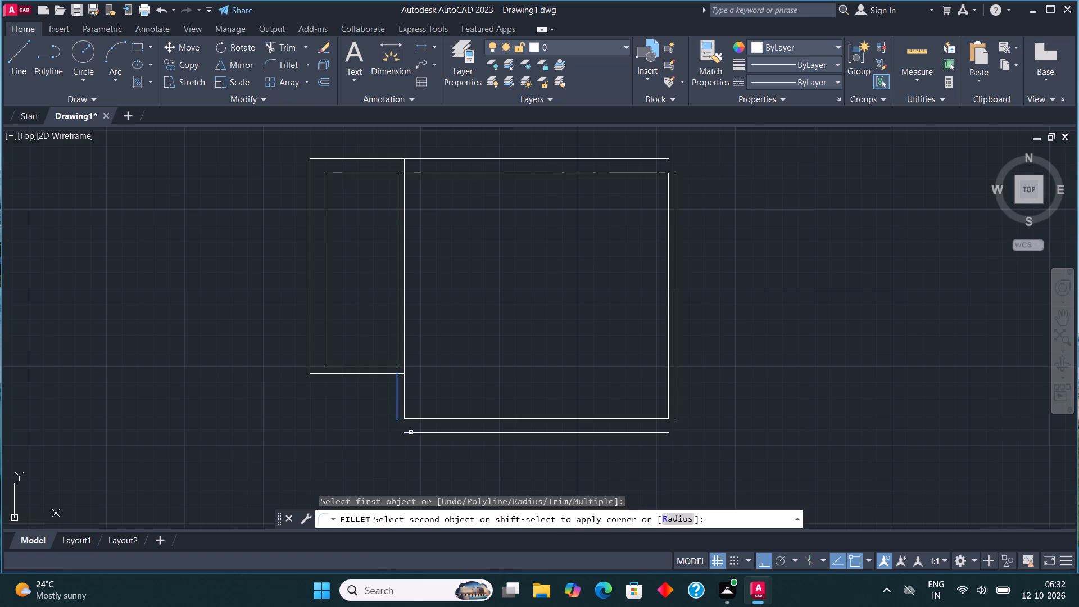
pyautogui.click(415, 434)
pyautogui.click(293, 68)
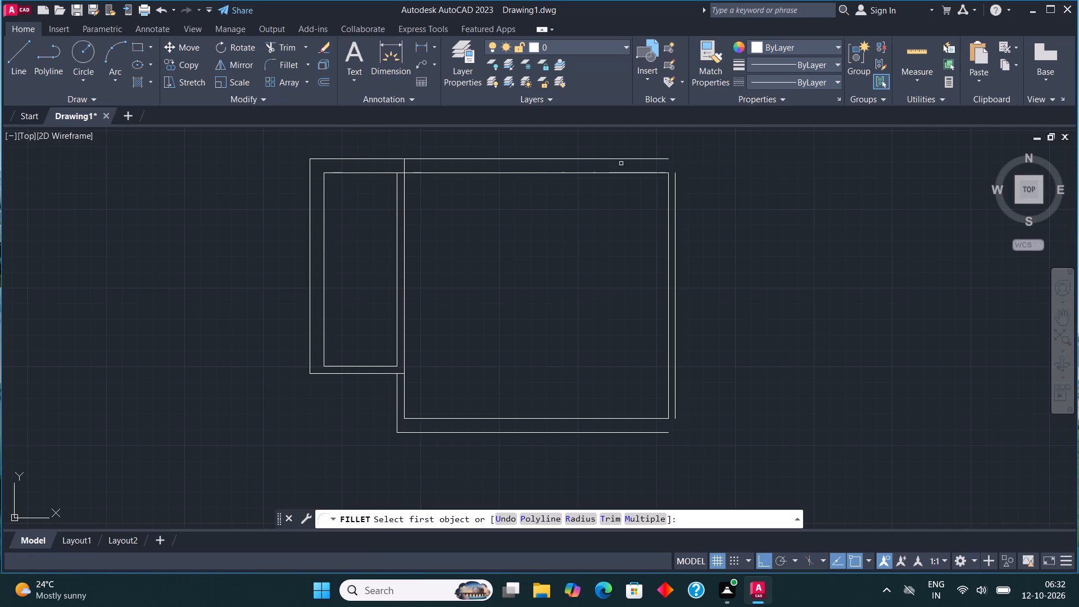
pyautogui.click(622, 156)
pyautogui.click(627, 159)
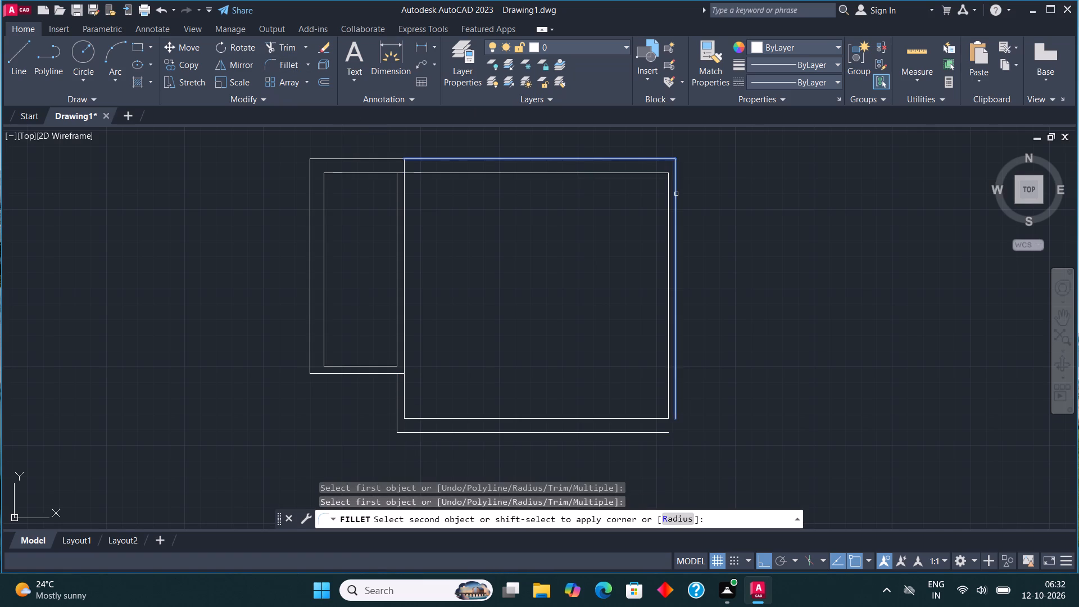
pyautogui.click(676, 194)
pyautogui.click(283, 63)
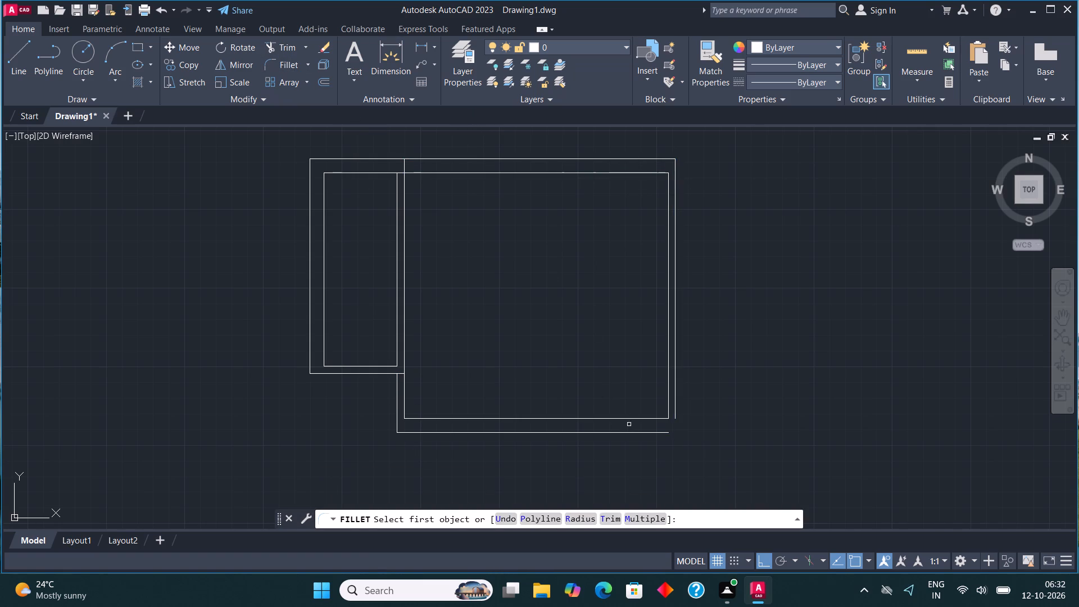
pyautogui.click(639, 432)
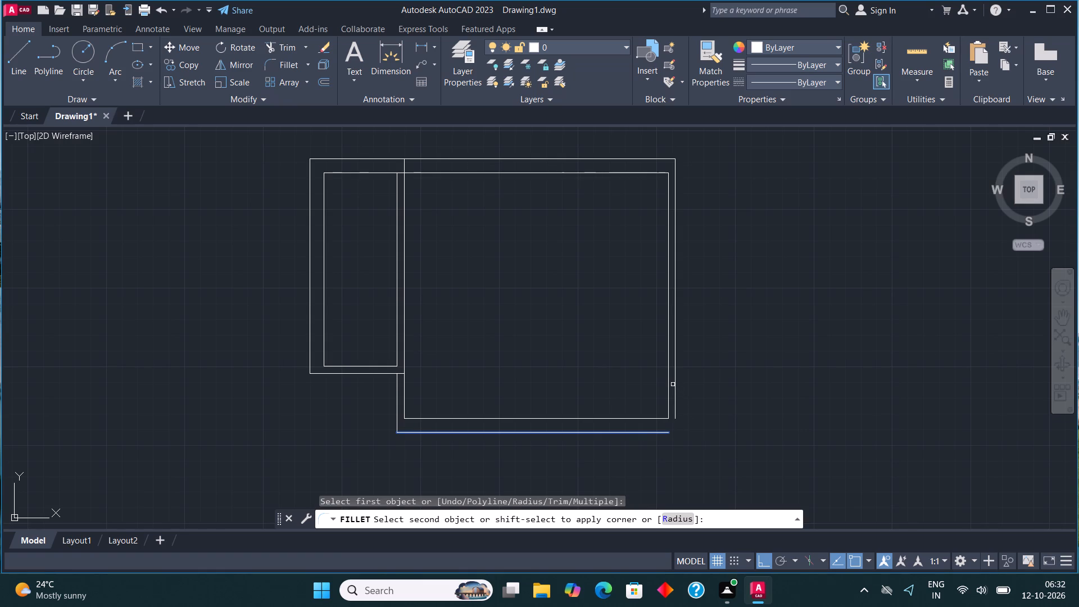
pyautogui.click(674, 384)
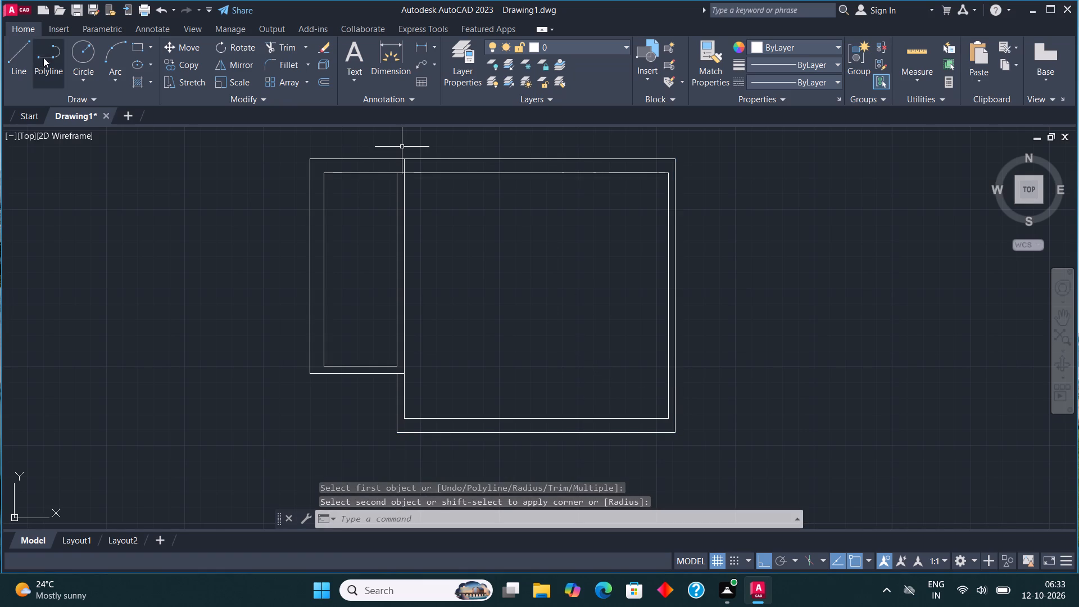
# Draw lines from the 14' room's inner top-right corner across to the outer wall, 8'9" right, 13' down and 8'9" left.
pyautogui.click(30, 50)
pyautogui.moveTo(525, 174); pyautogui.dragTo(325, 233, button='middle')
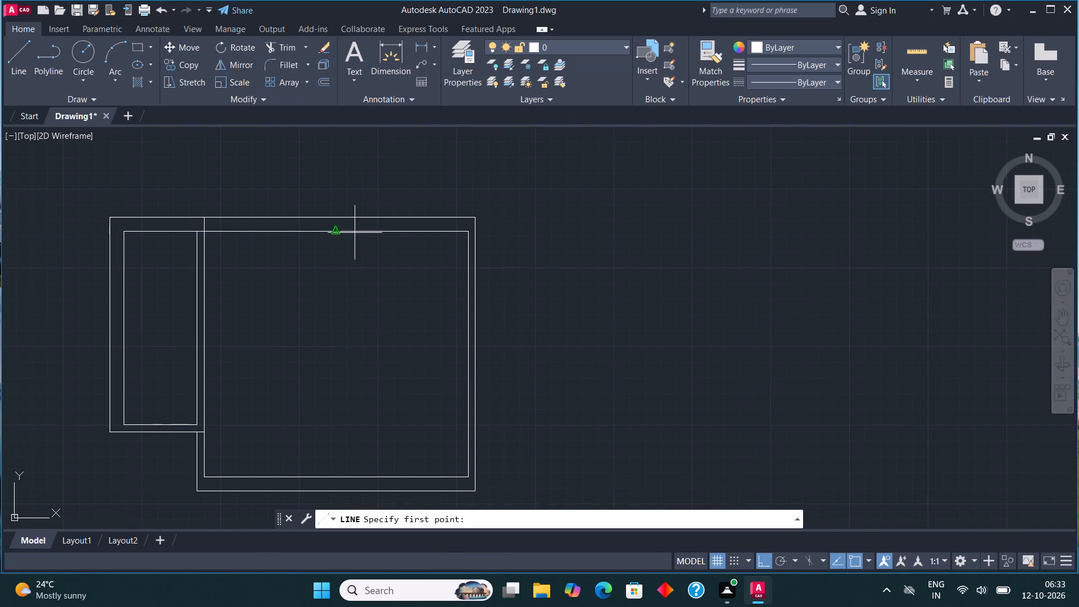
pyautogui.scroll(1, 471, 241)
pyautogui.click(466, 227)
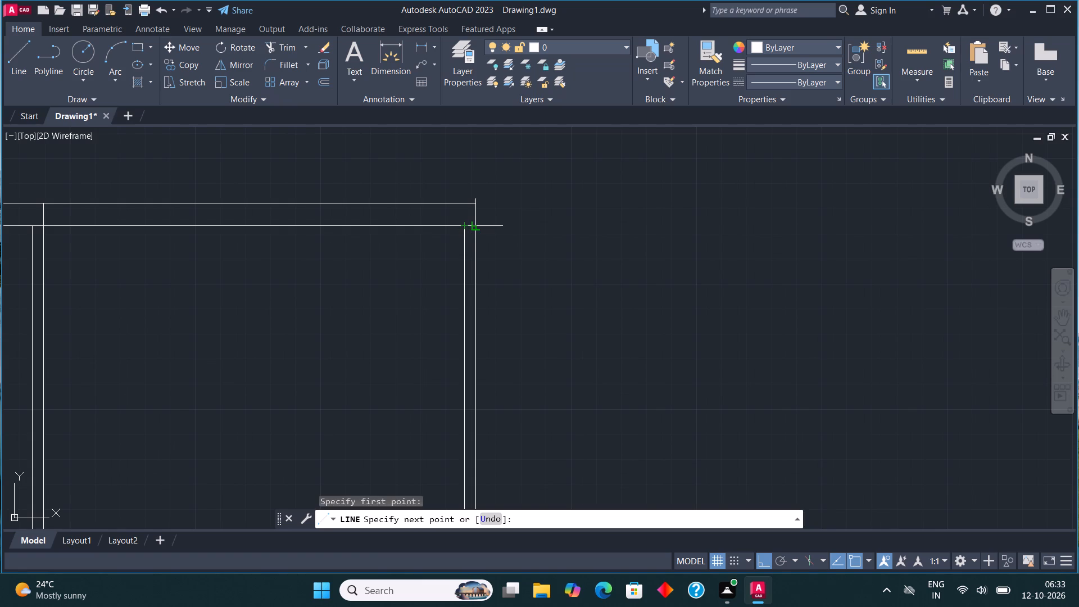
pyautogui.click(477, 226)
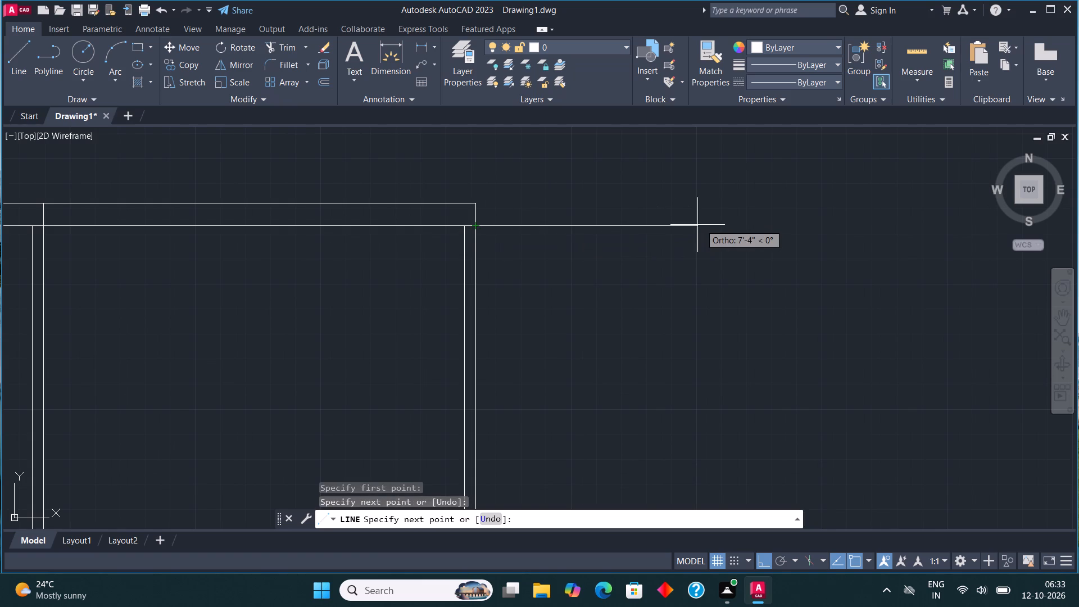
pyautogui.write('8\'9"')
pyautogui.press('Return')
pyautogui.scroll(-1, 708, 241)
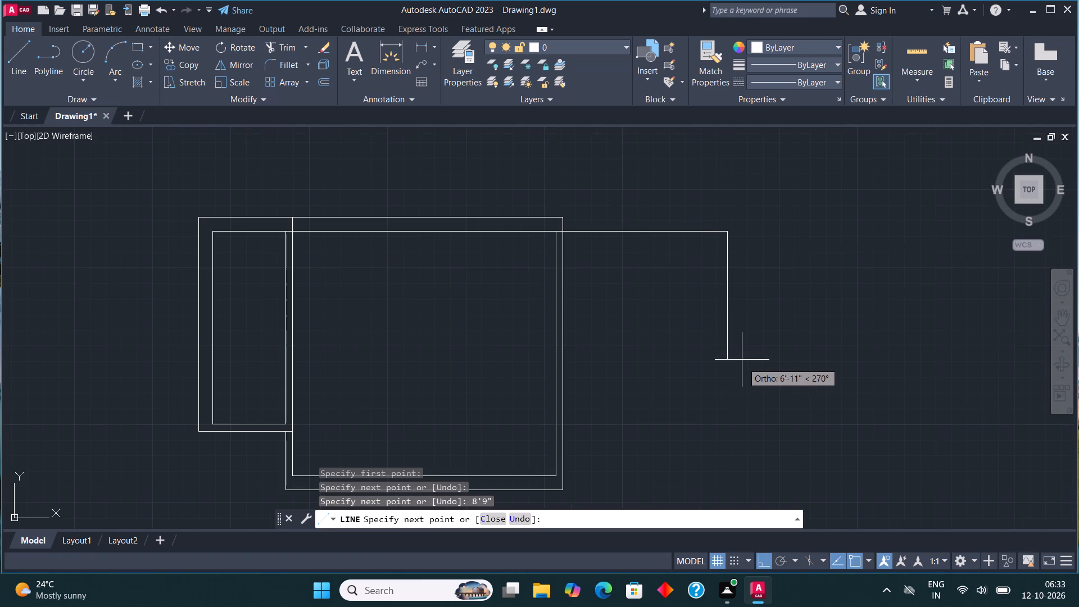
pyautogui.write("13'")
pyautogui.press('Return')
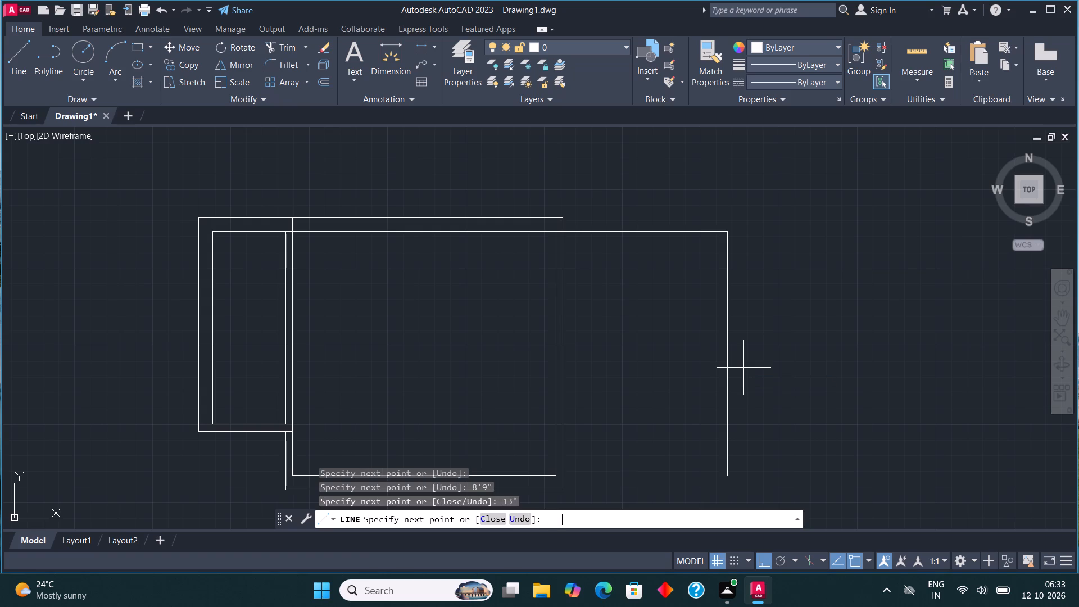
pyautogui.write('8\'9"')
pyautogui.press('Return')
pyautogui.press('Escape')
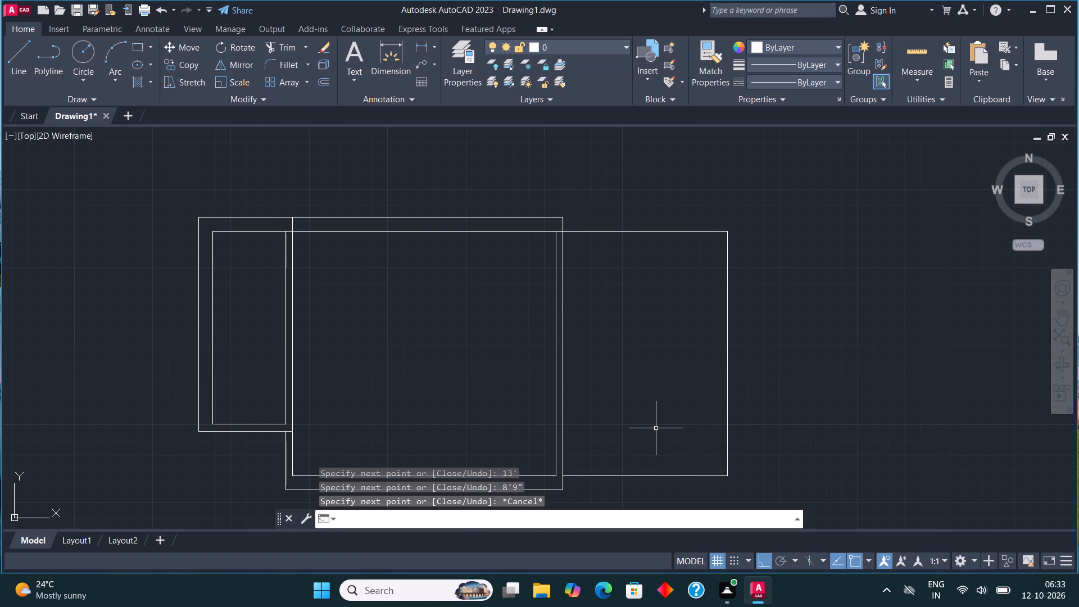
# Offset the top and right lines of the 8'9" wide room 9" outward.
pyautogui.scroll(-1, 654, 423)
pyautogui.scroll(1, 667, 453)
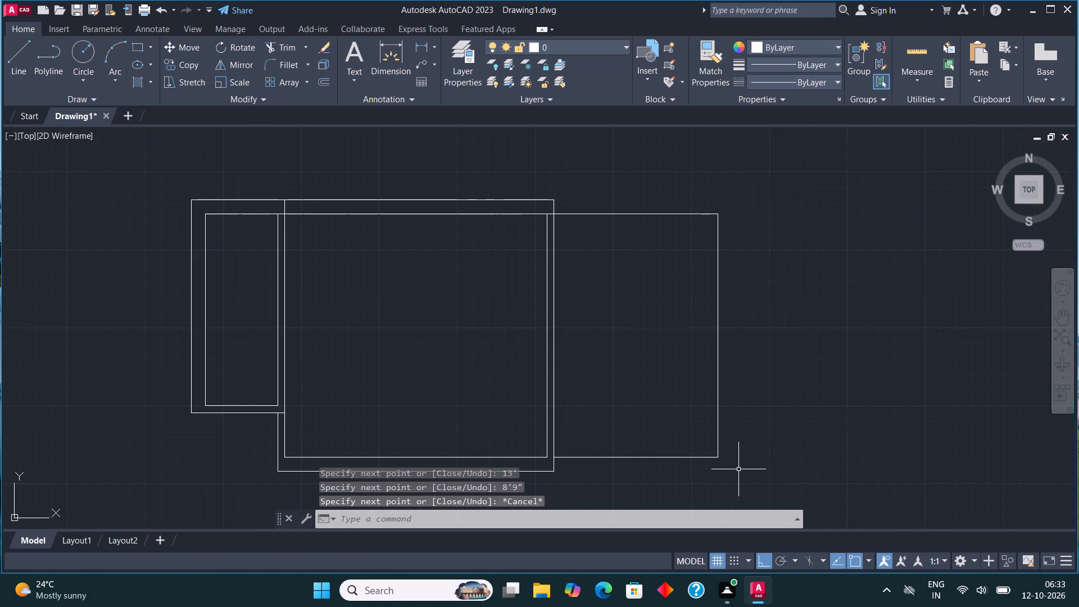
pyautogui.click(740, 471)
pyautogui.click(614, 157)
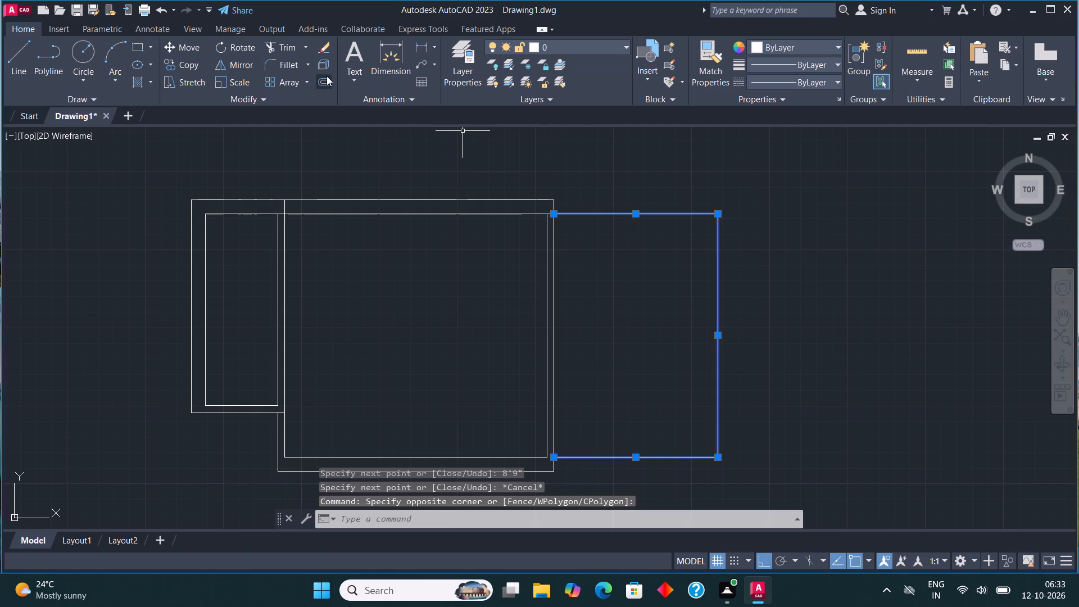
pyautogui.click(327, 76)
pyautogui.click(640, 214)
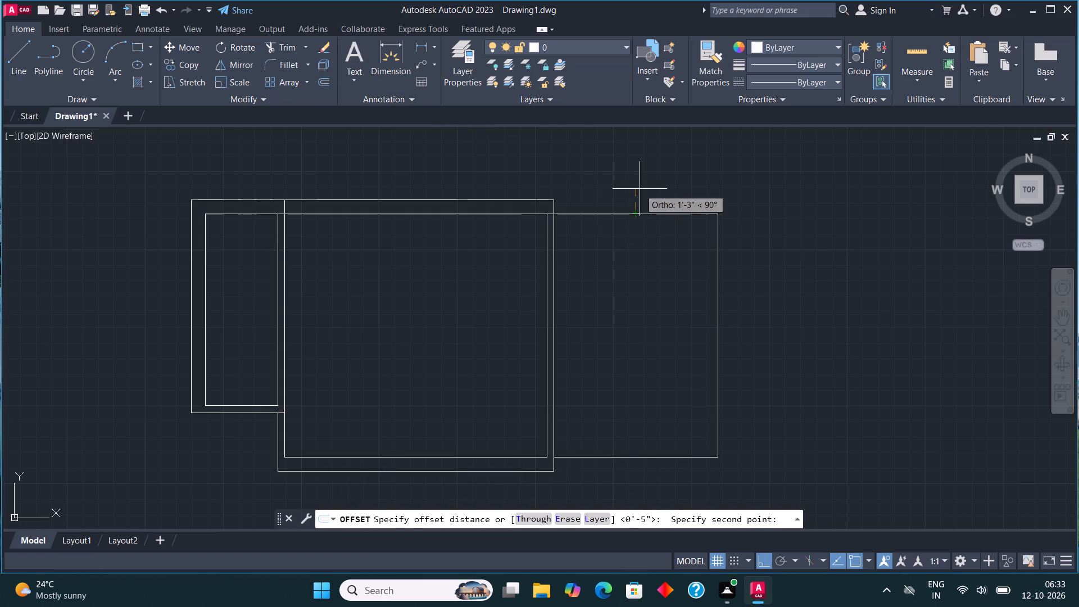
pyautogui.write('9"')
pyautogui.press('Return')
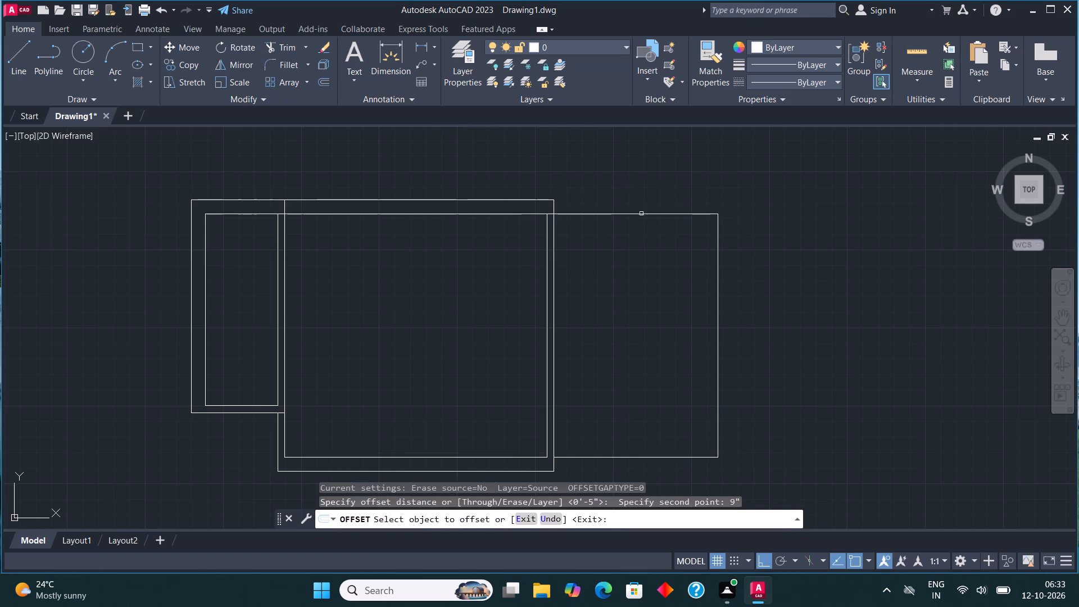
pyautogui.click(647, 214)
pyautogui.click(648, 200)
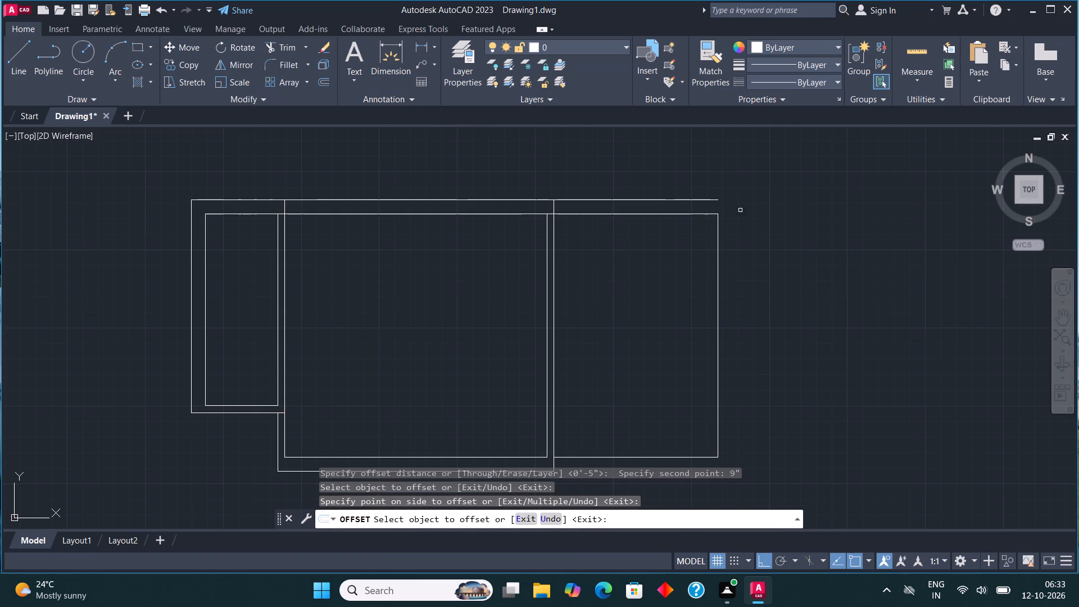
pyautogui.click(713, 299)
pyautogui.click(716, 299)
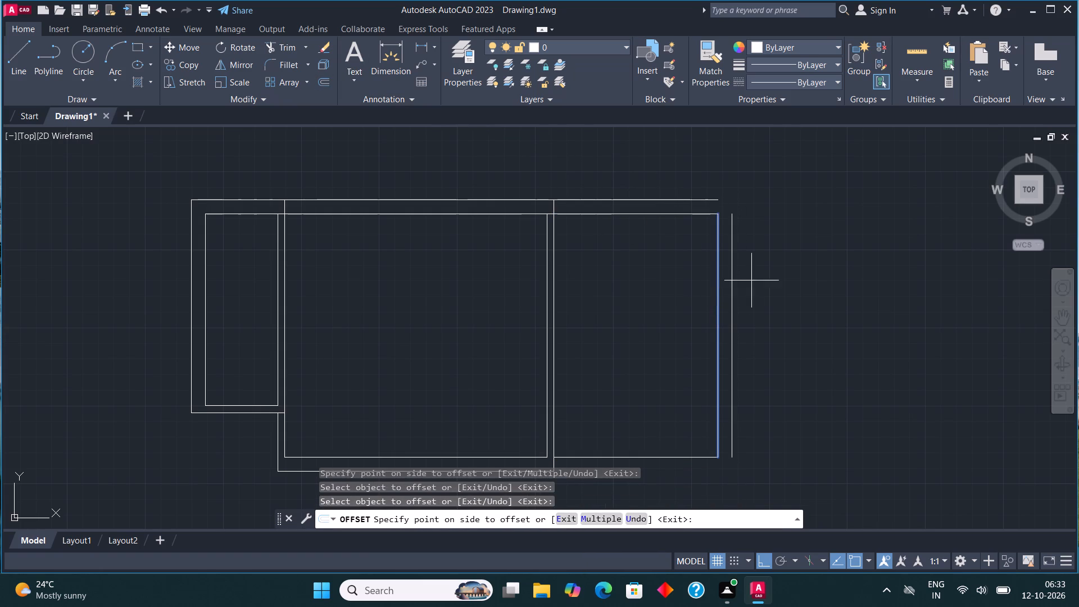
pyautogui.click(759, 258)
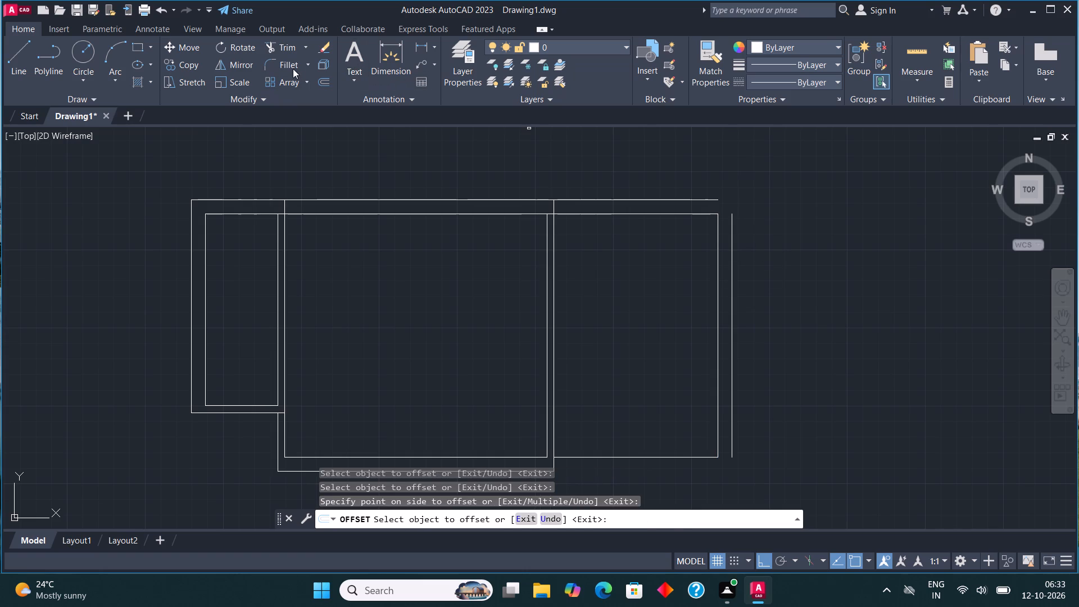
# Fillet the outer top and right wall lines of the 8'9" wide room into a corner.
pyautogui.click(293, 69)
pyautogui.click(704, 200)
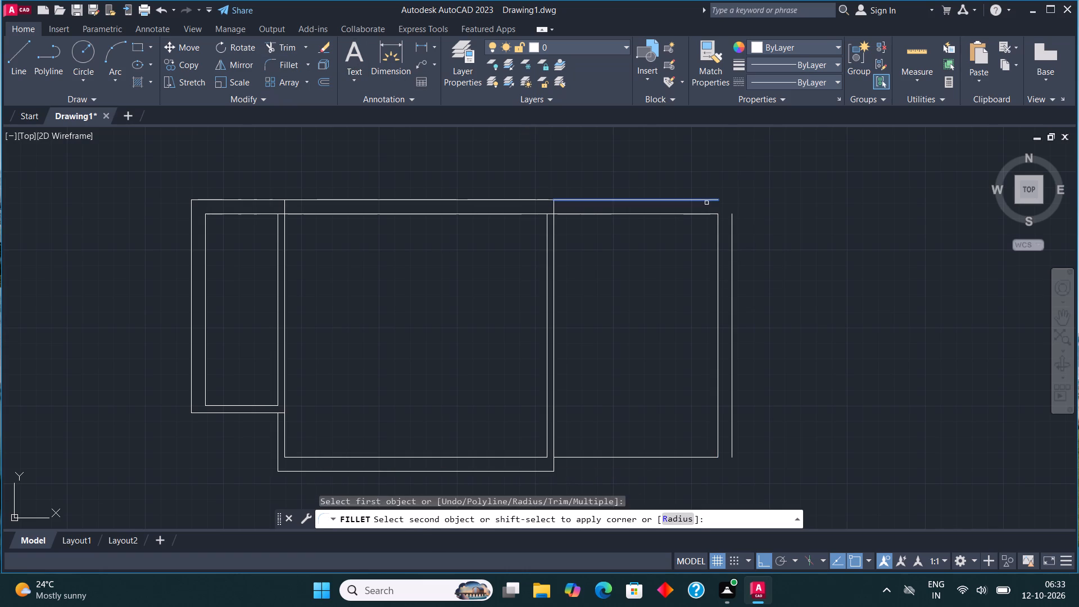
pyautogui.click(732, 252)
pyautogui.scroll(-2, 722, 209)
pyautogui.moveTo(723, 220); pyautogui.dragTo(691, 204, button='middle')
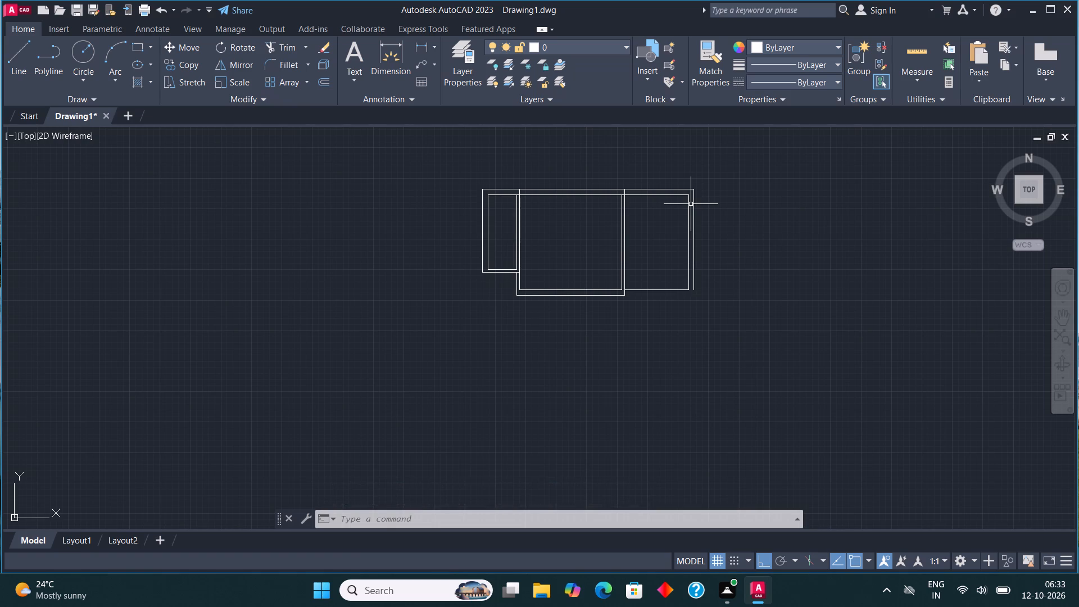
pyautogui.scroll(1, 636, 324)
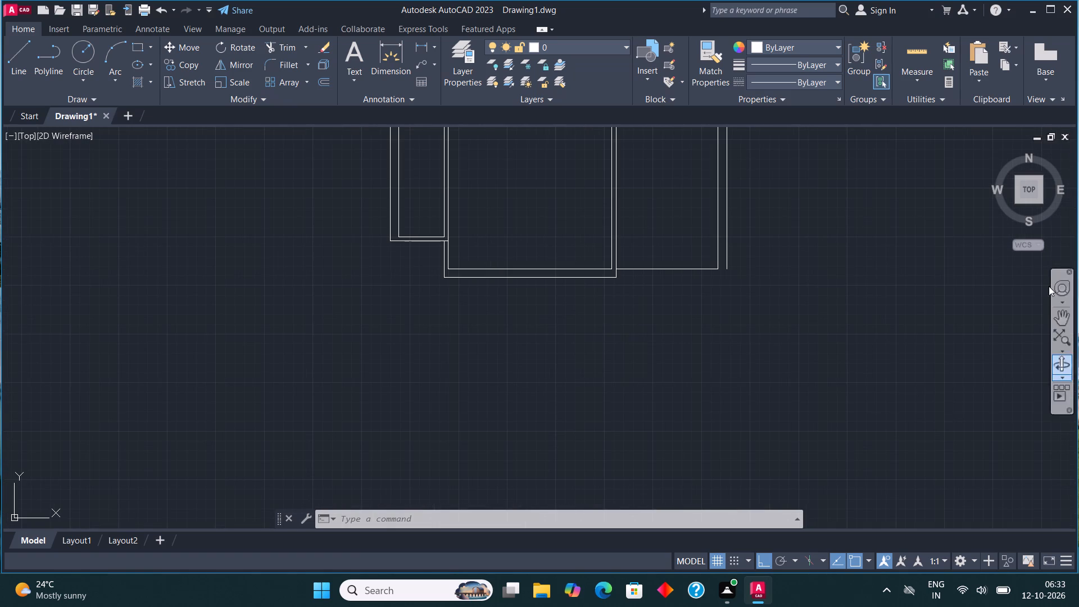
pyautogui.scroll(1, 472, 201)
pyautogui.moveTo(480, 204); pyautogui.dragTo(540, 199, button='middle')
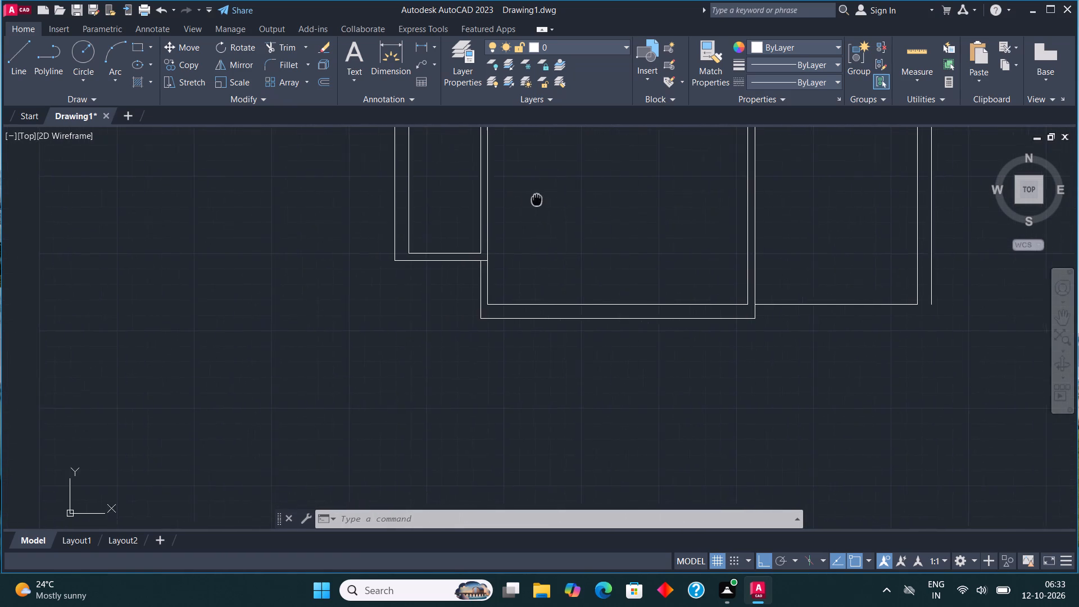
# Draw a line down from the narrow left room's inner bottom-left corner and fillet it with the 14' room's inner bottom line.
pyautogui.moveTo(540, 199); pyautogui.dragTo(555, 197, button='middle')
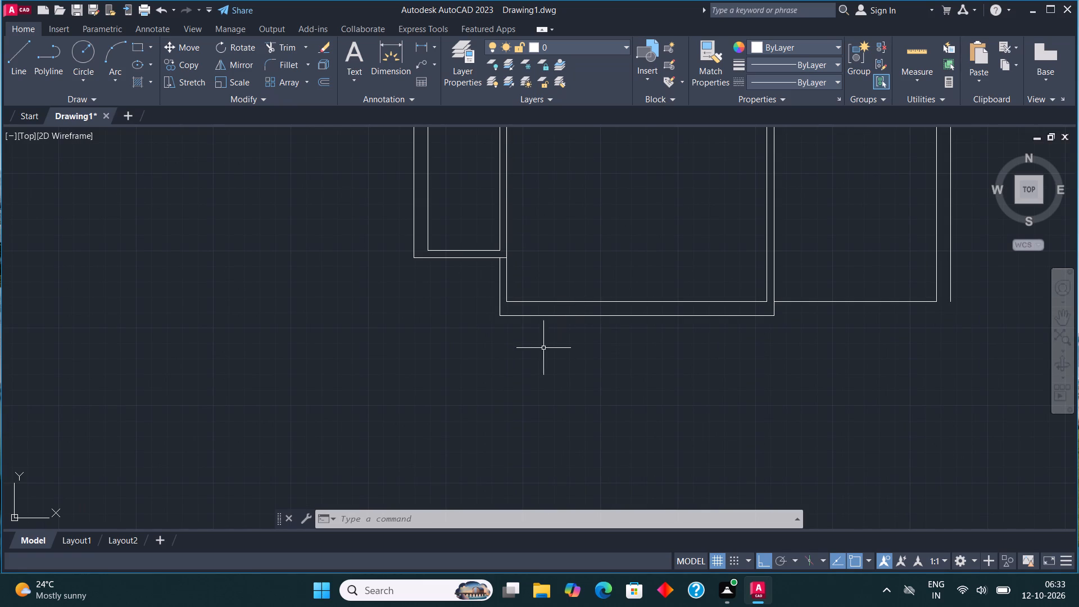
pyautogui.click(20, 59)
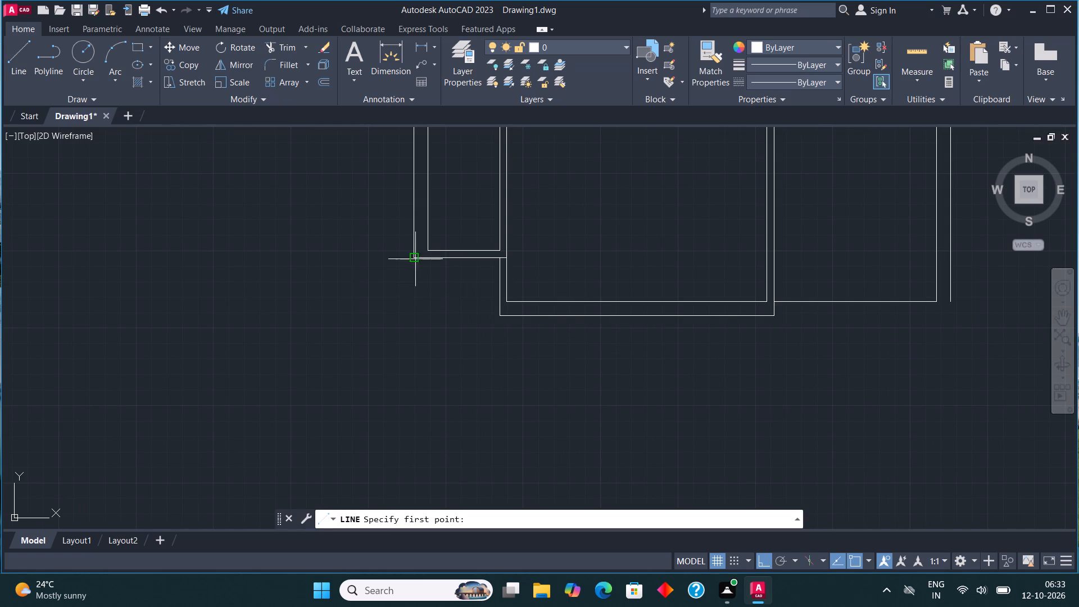
pyautogui.scroll(2, 427, 252)
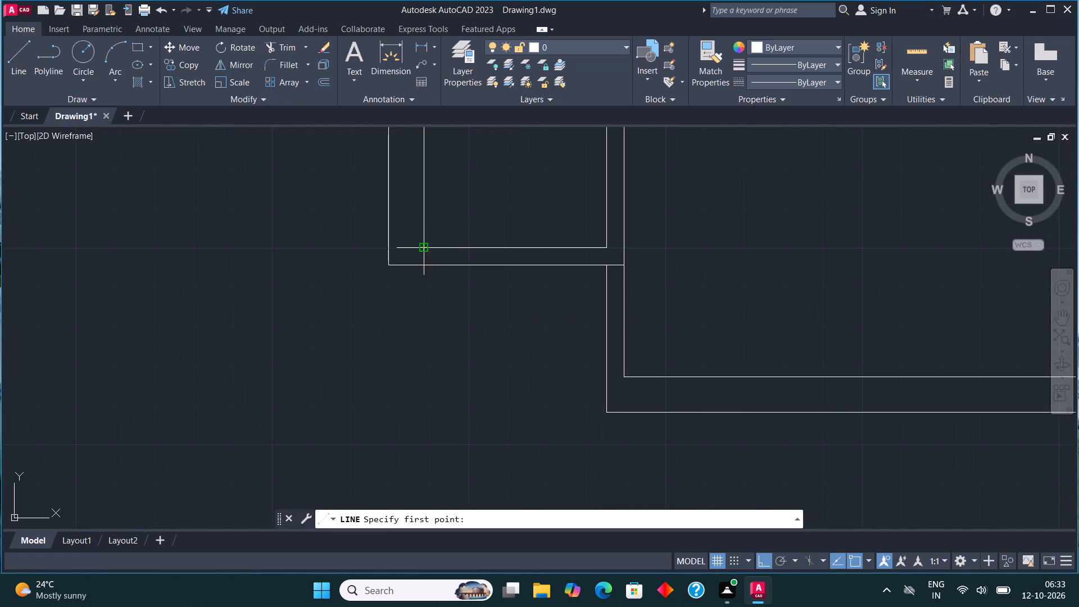
pyautogui.click(423, 251)
pyautogui.click(428, 405)
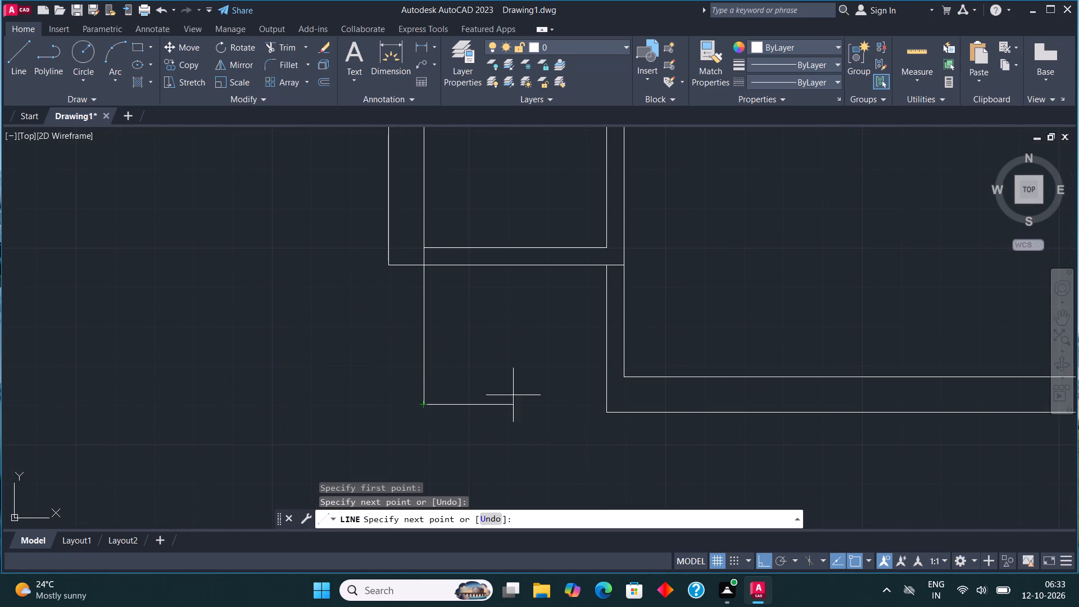
pyautogui.click(283, 65)
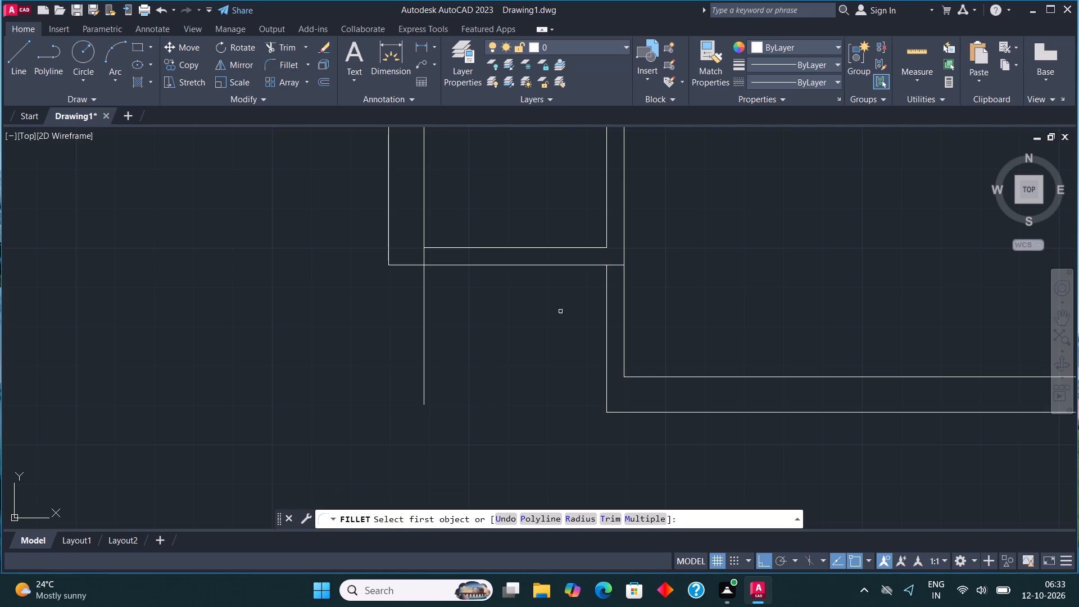
pyautogui.click(654, 376)
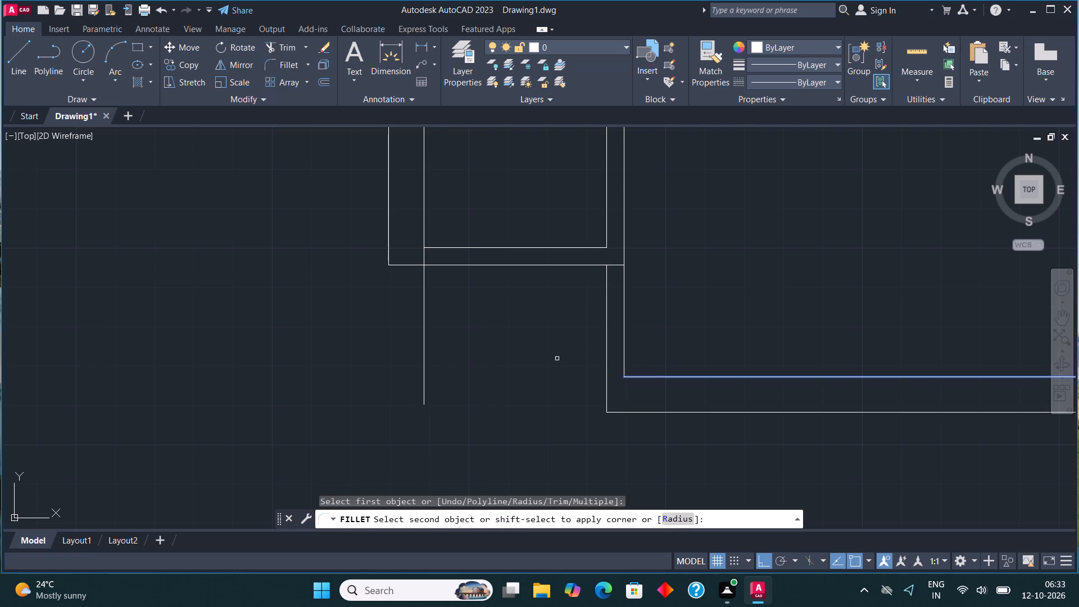
pyautogui.click(422, 311)
# Draw a line down from the narrow left room's outer bottom-left corner and fillet it with the 14' room's outer bottom line.
pyautogui.scroll(-1, 424, 311)
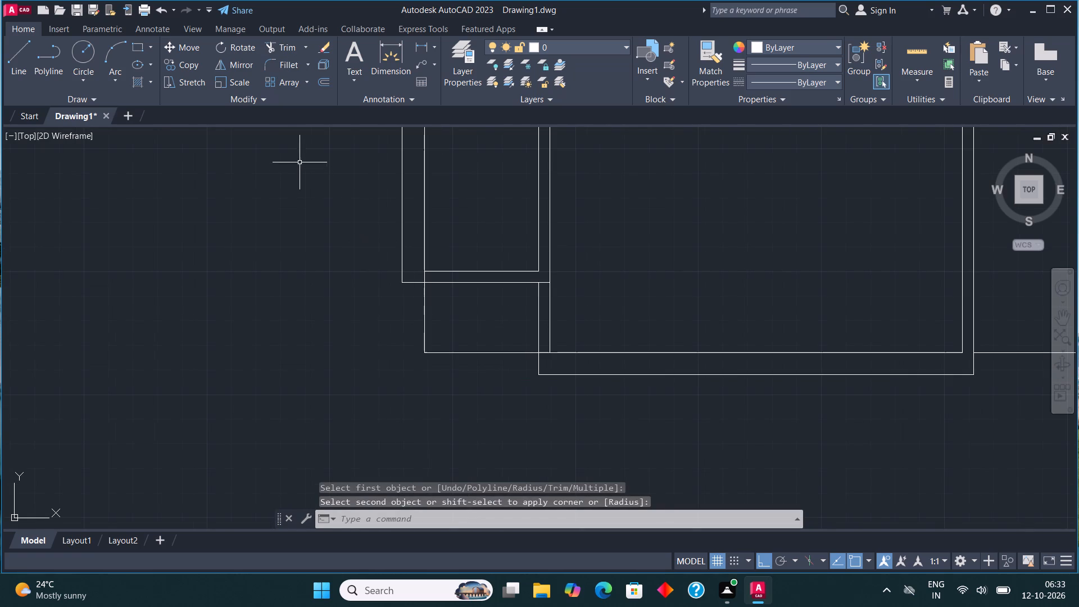
pyautogui.click(11, 48)
pyautogui.click(402, 279)
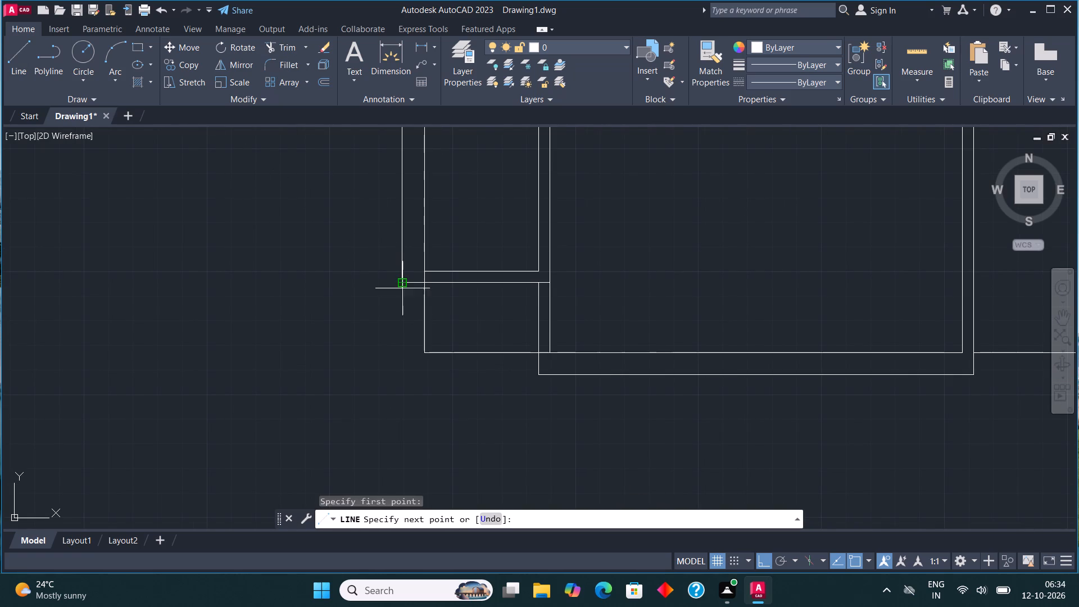
pyautogui.click(420, 378)
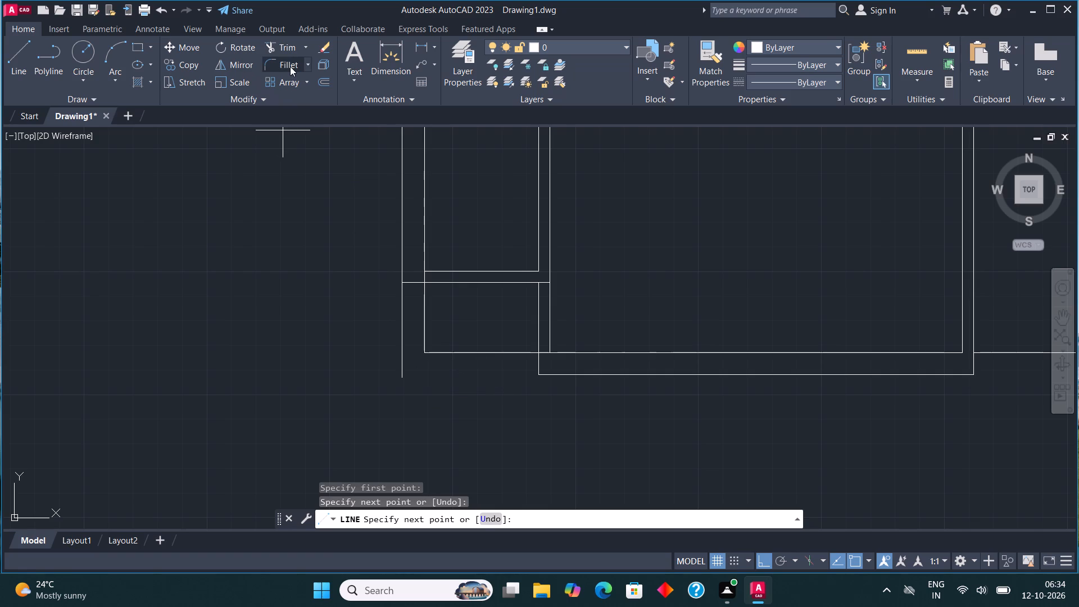
pyautogui.click(290, 66)
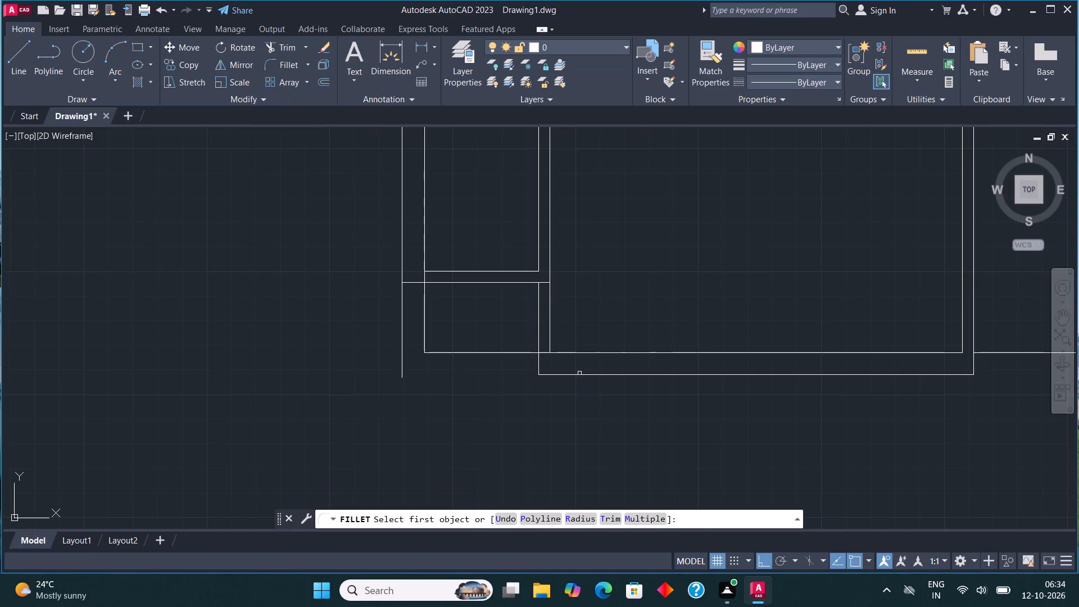
pyautogui.click(579, 373)
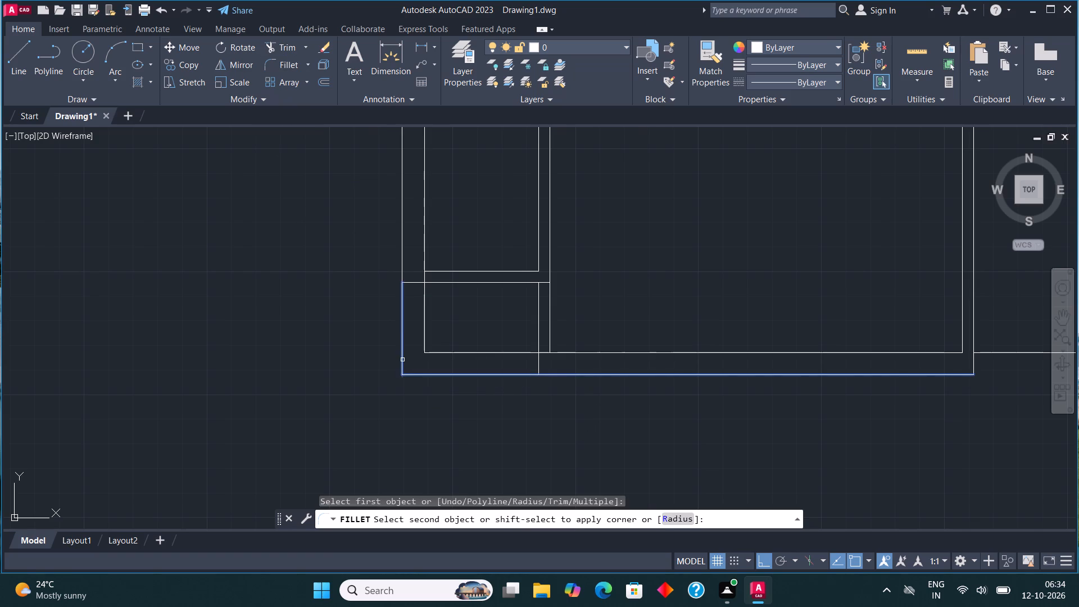
pyautogui.click(402, 360)
# Trim the leftover line pieces crossing the left, bottom and partition walls around the small bottom-left room.
pyautogui.scroll(-2, 411, 337)
pyautogui.scroll(3, 459, 339)
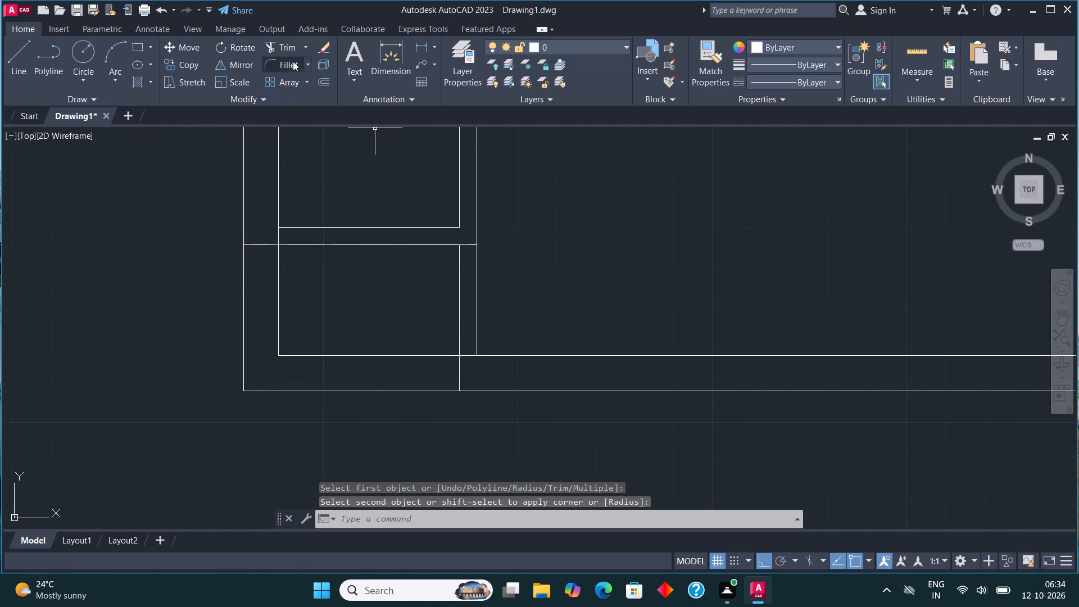
pyautogui.click(292, 52)
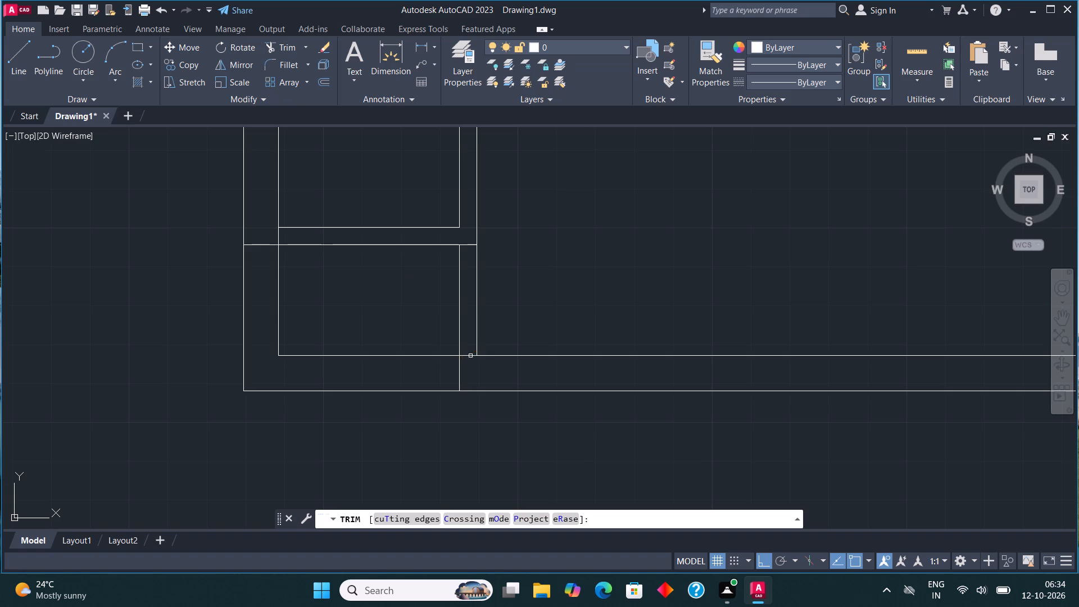
pyautogui.click(471, 351)
pyautogui.click(470, 370)
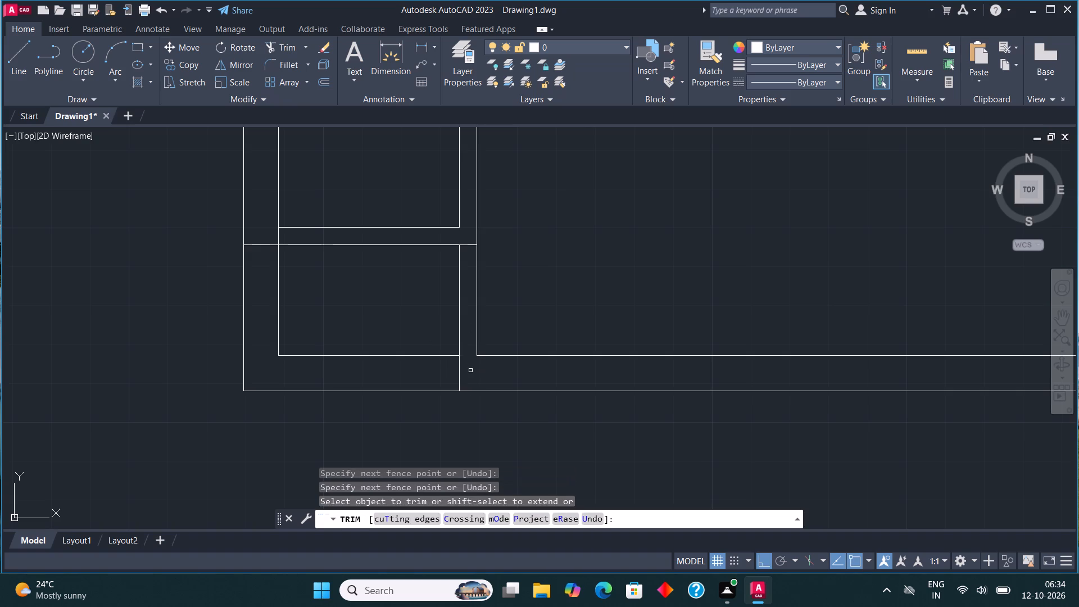
pyautogui.click(251, 232)
pyautogui.click(260, 279)
pyautogui.click(268, 237)
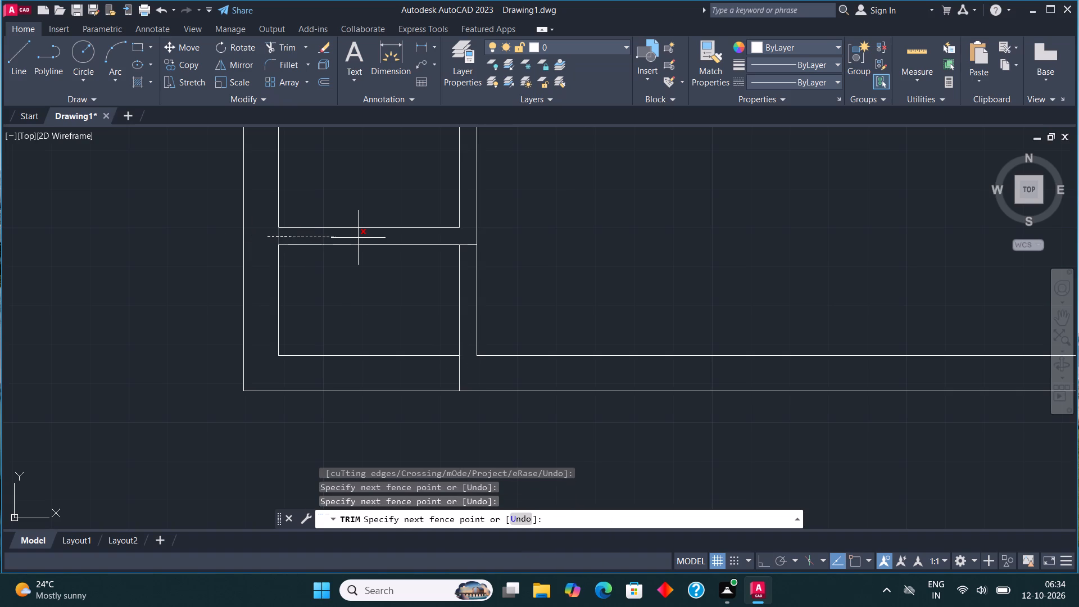
pyautogui.click(358, 238)
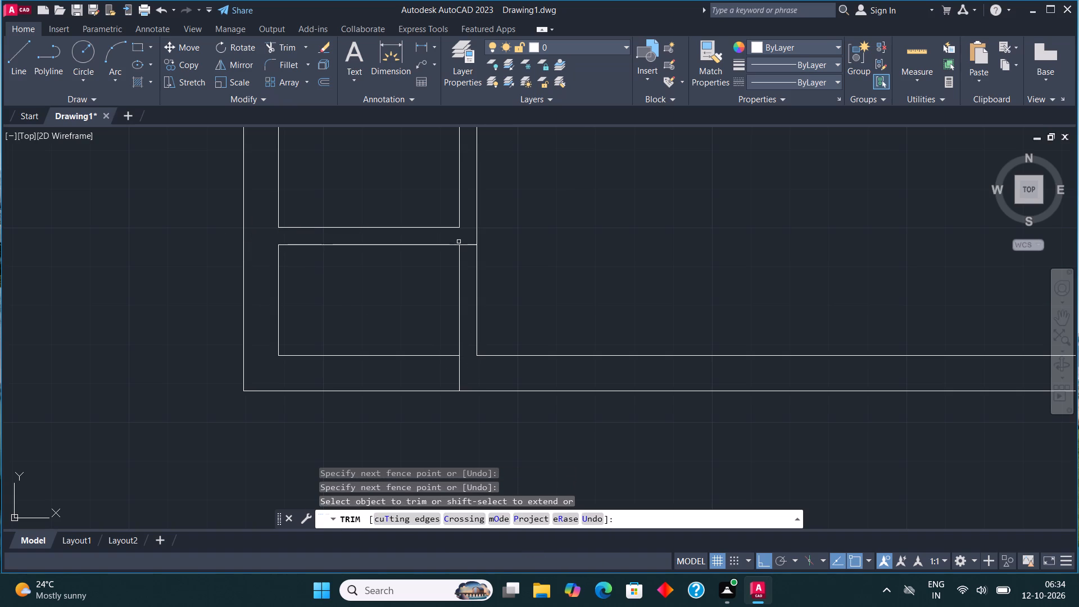
pyautogui.click(468, 242)
pyautogui.click(470, 265)
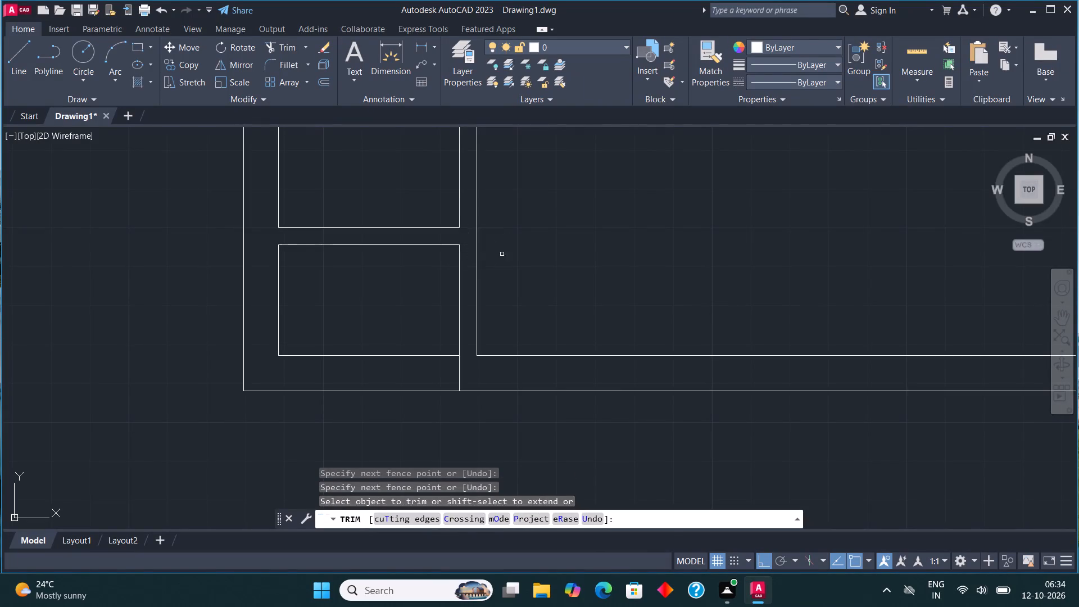
pyautogui.moveTo(480, 374); pyautogui.dragTo(472, 374)
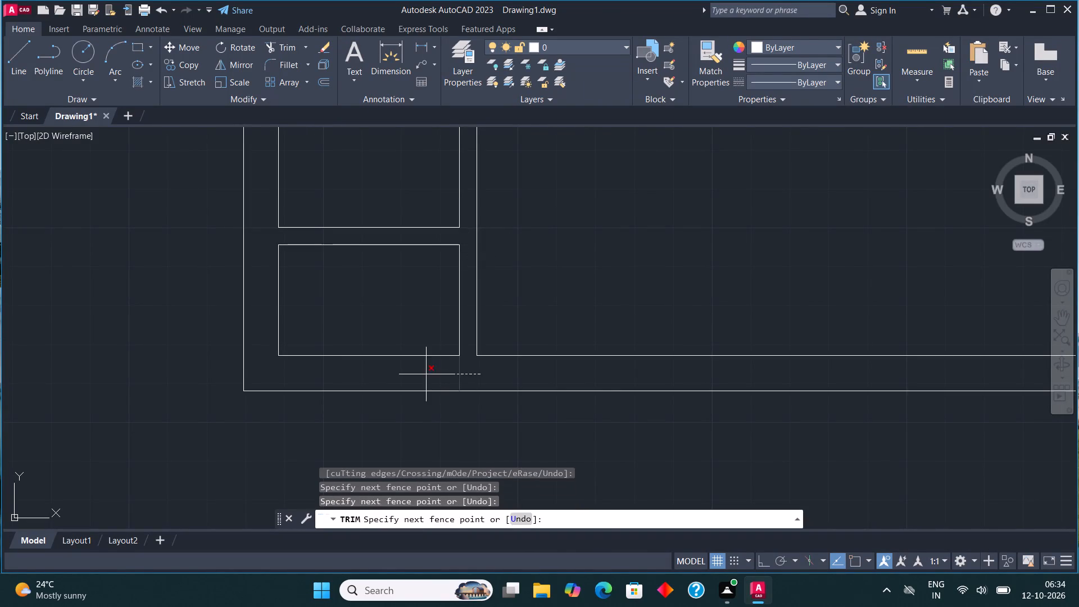
pyautogui.click(426, 374)
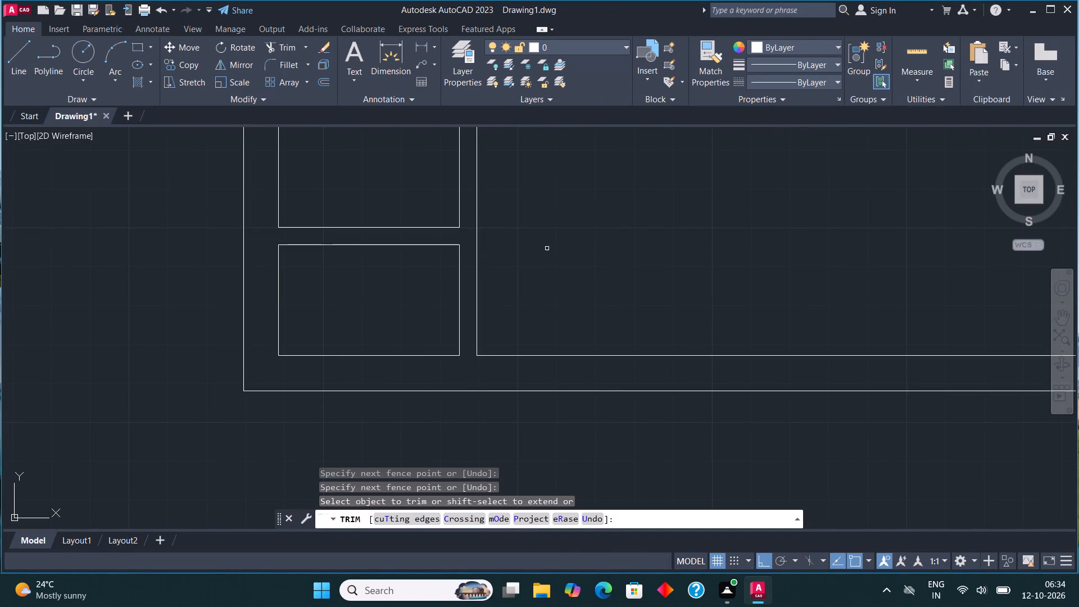
pyautogui.scroll(-2, 549, 260)
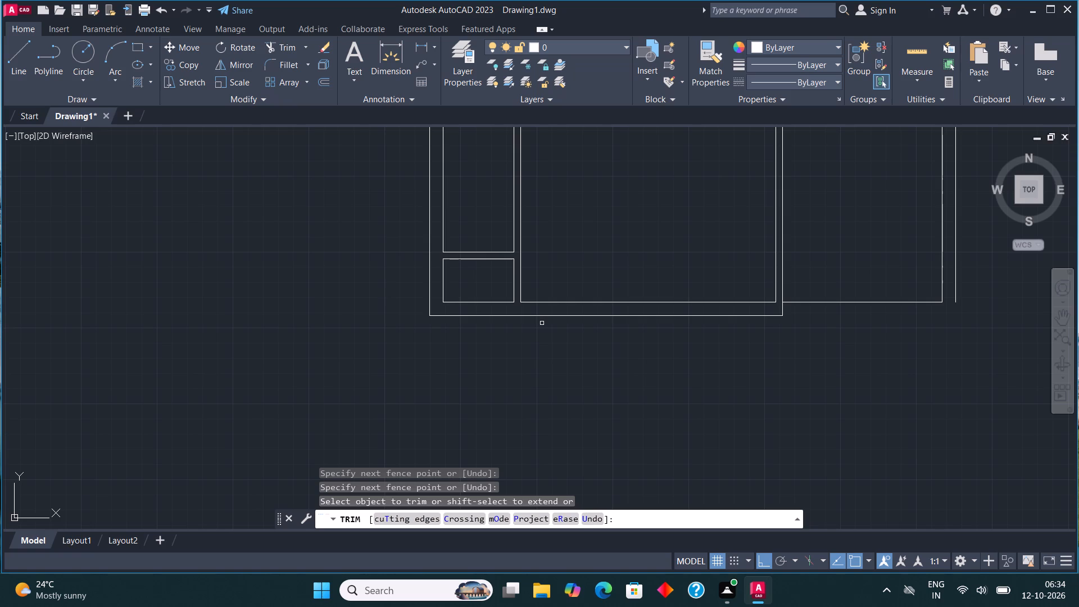
pyautogui.press('Escape')
# Draw the 8'9" wide room's outer bottom line from the 14' room's outer bottom-right corner and fillet it with the outer right wall line.
pyautogui.moveTo(609, 355); pyautogui.dragTo(566, 350, button='middle')
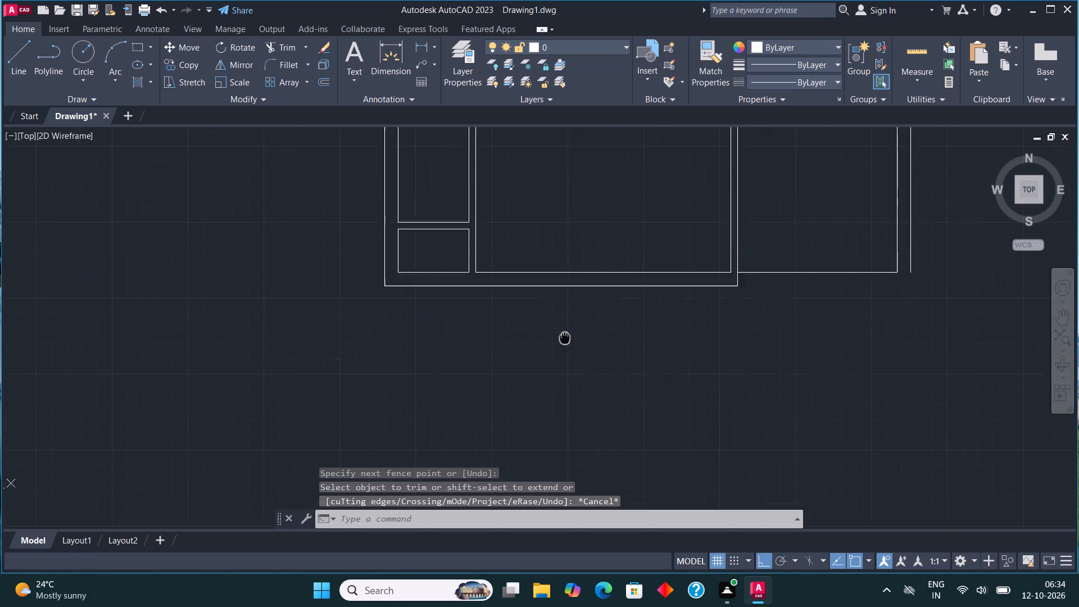
pyautogui.moveTo(566, 350); pyautogui.dragTo(567, 355, button='middle')
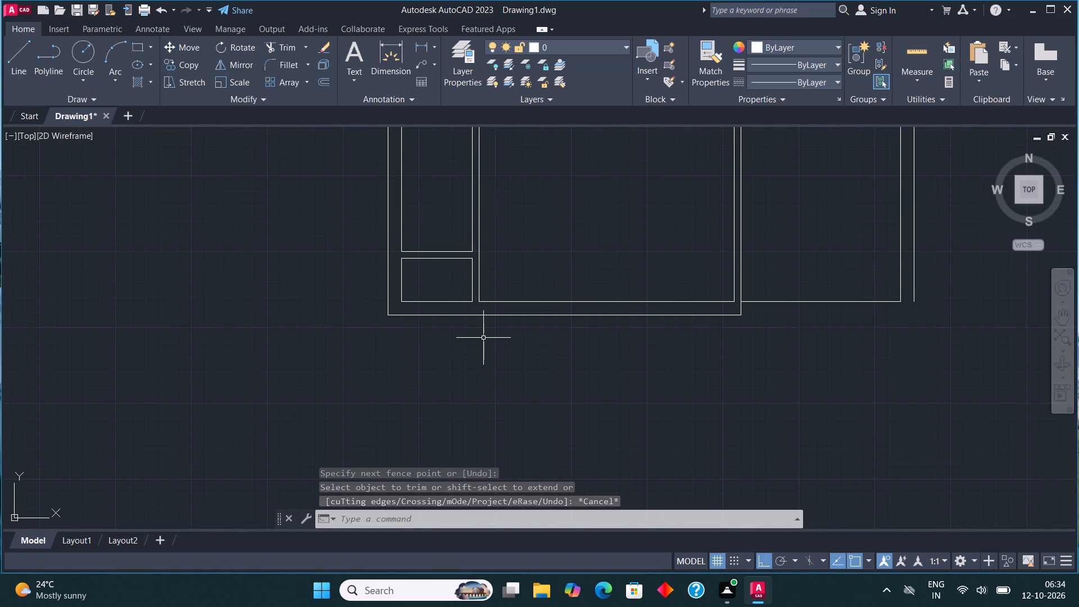
pyautogui.click(9, 48)
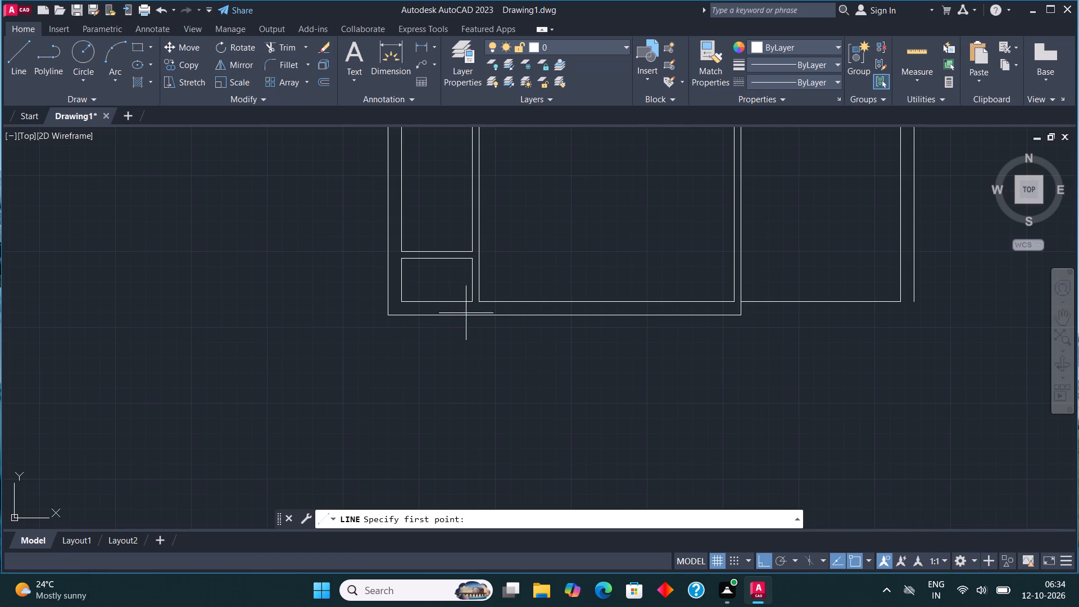
pyautogui.scroll(-2, 476, 289)
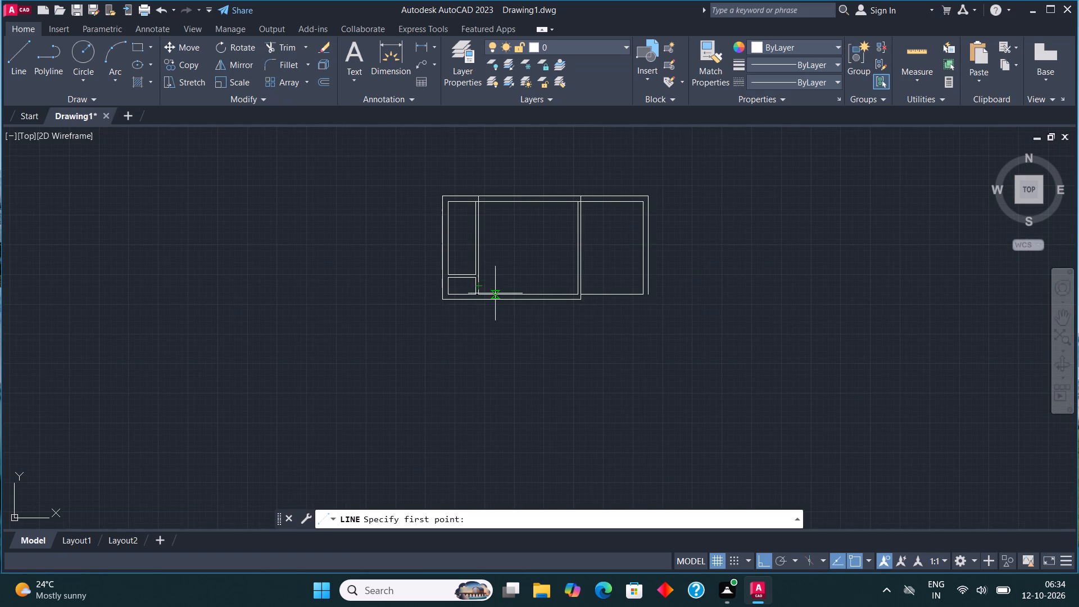
pyautogui.scroll(2, 499, 293)
pyautogui.moveTo(506, 293); pyautogui.dragTo(584, 310, button='middle')
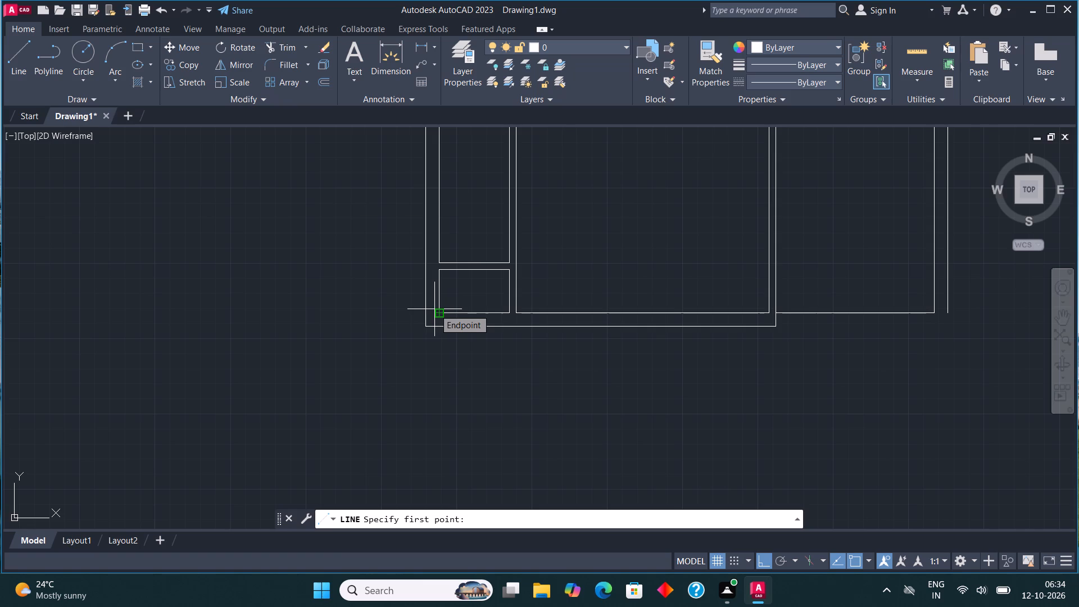
pyautogui.scroll(-1, 442, 312)
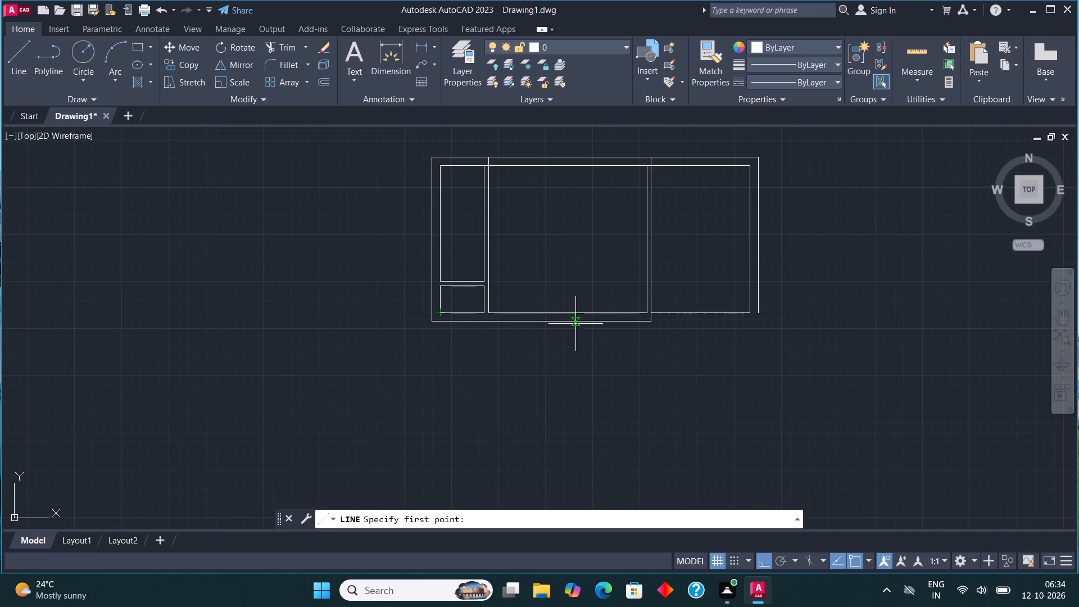
pyautogui.moveTo(726, 377); pyautogui.dragTo(645, 342, button='middle')
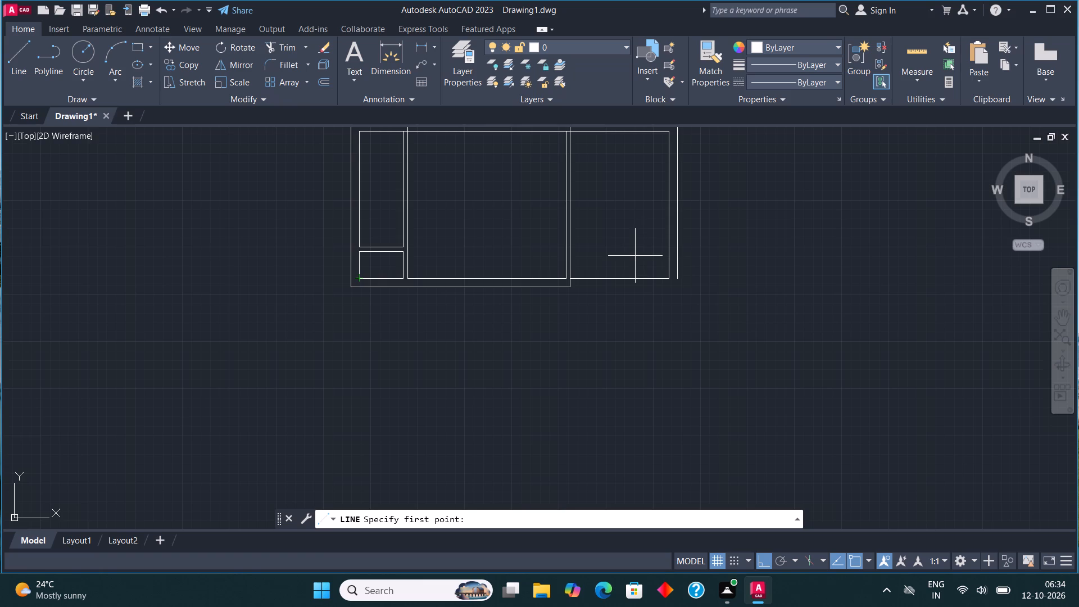
pyautogui.moveTo(638, 295); pyautogui.dragTo(640, 374, button='middle')
pyautogui.scroll(1, 612, 360)
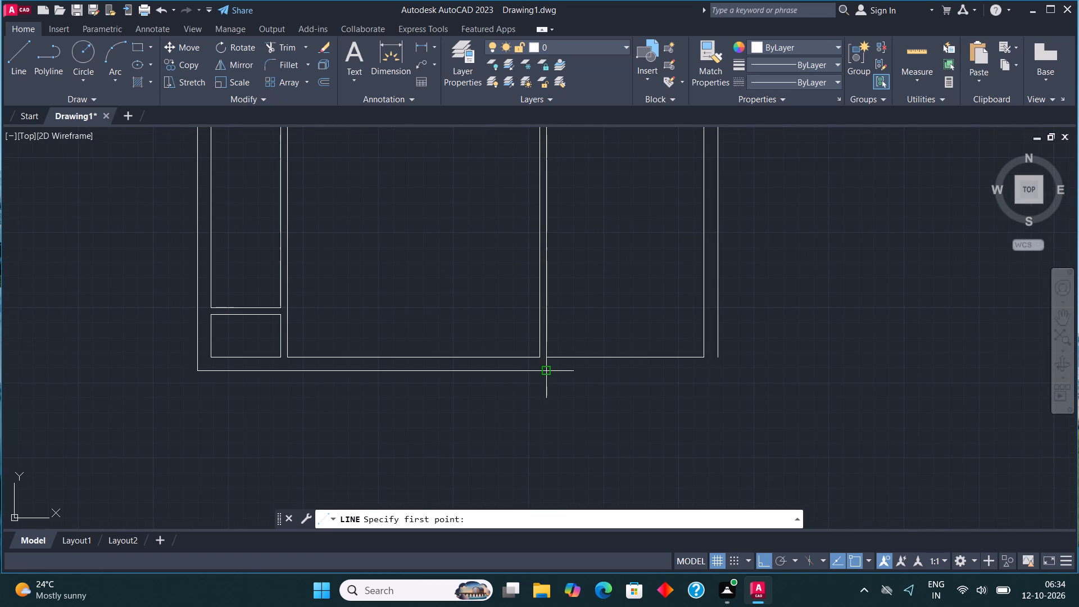
pyautogui.click(548, 369)
pyautogui.click(720, 373)
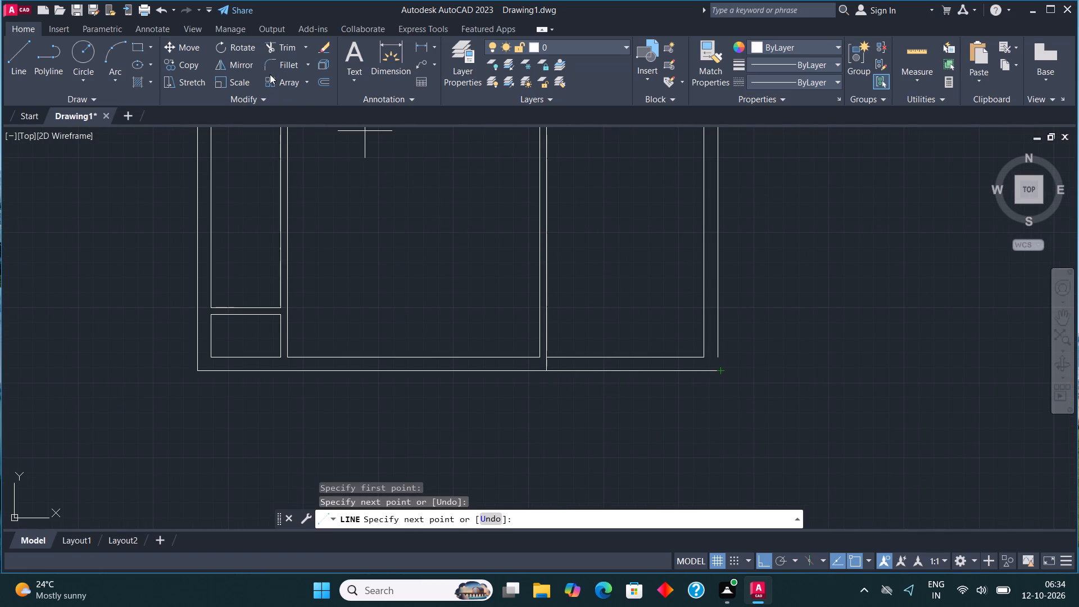
pyautogui.click(289, 65)
pyautogui.click(718, 312)
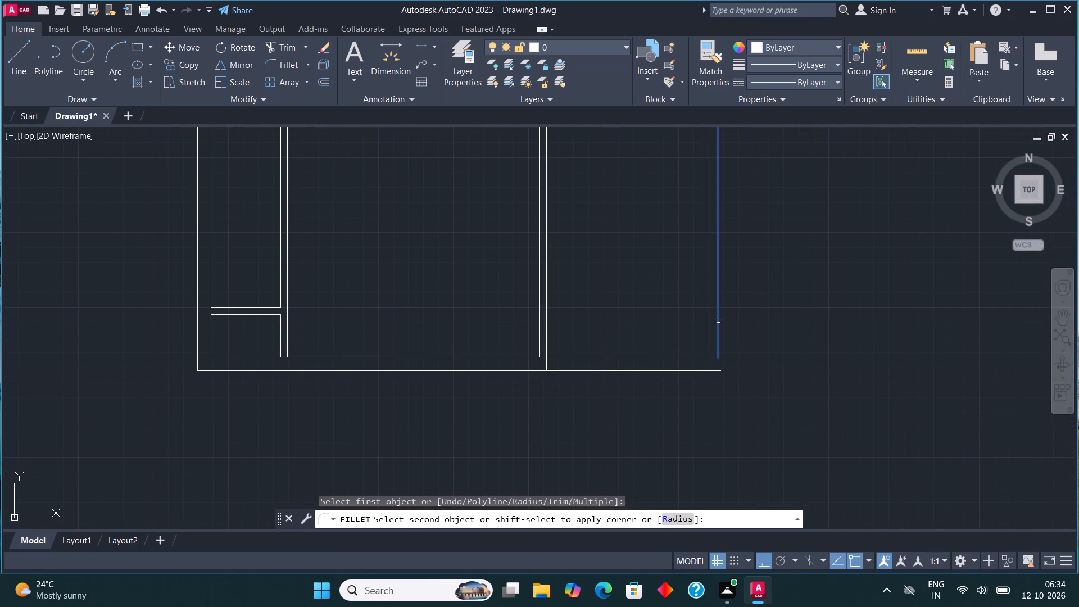
pyautogui.click(705, 369)
# Draw a line from the right room's inner bottom-right corner across the bottom wall, then outline a room 15' down, 14'3" left and 15' up.
pyautogui.moveTo(722, 356); pyautogui.dragTo(643, 235, button='middle')
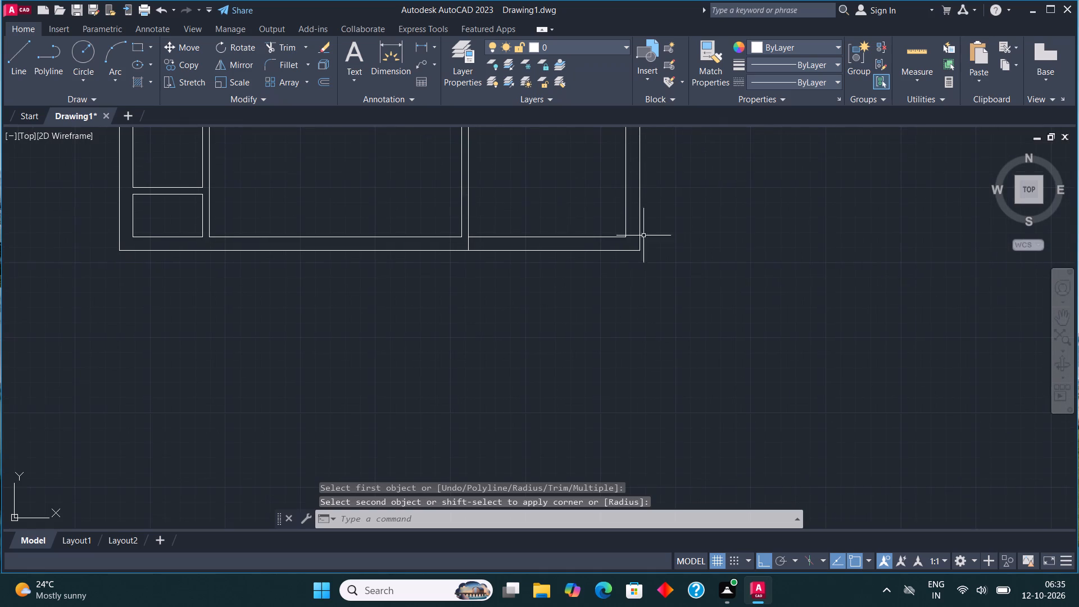
pyautogui.click(18, 47)
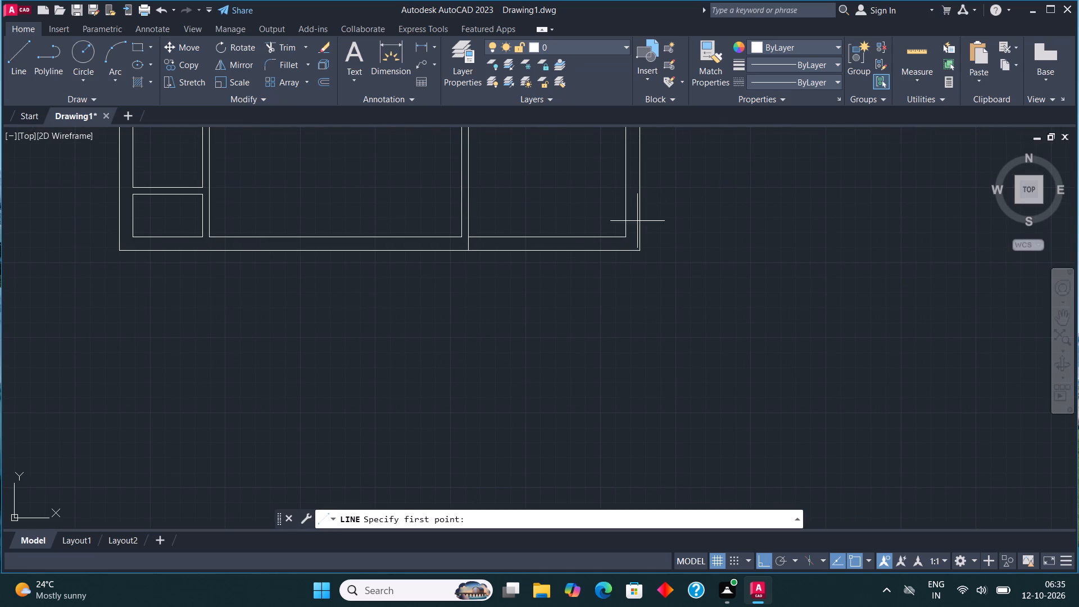
pyautogui.click(626, 232)
pyautogui.click(628, 251)
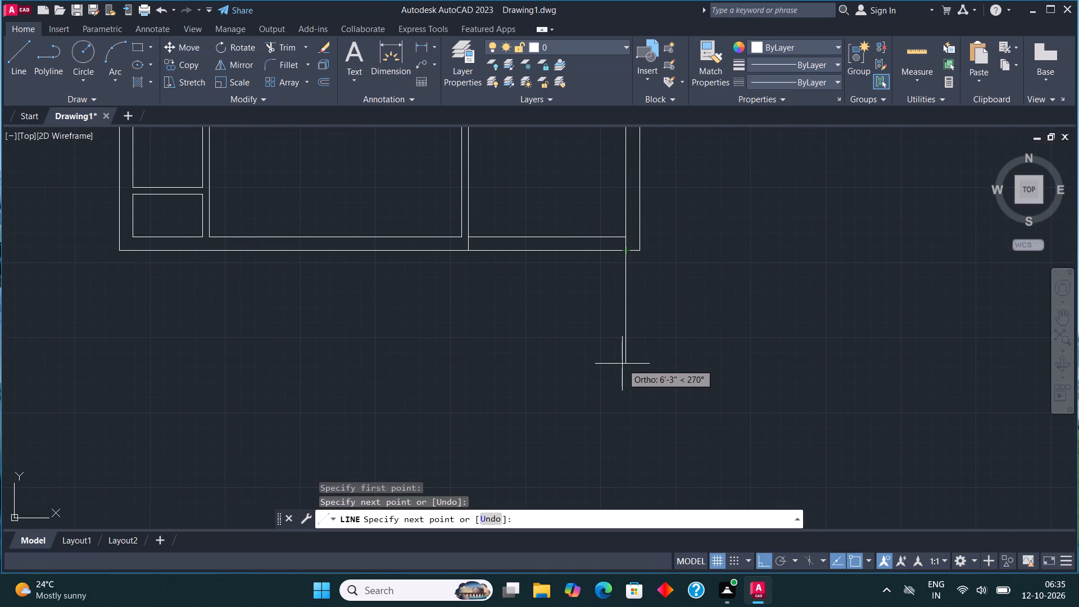
pyautogui.write("15'")
pyautogui.press('Return')
pyautogui.scroll(-5, 622, 364)
pyautogui.scroll(4, 598, 405)
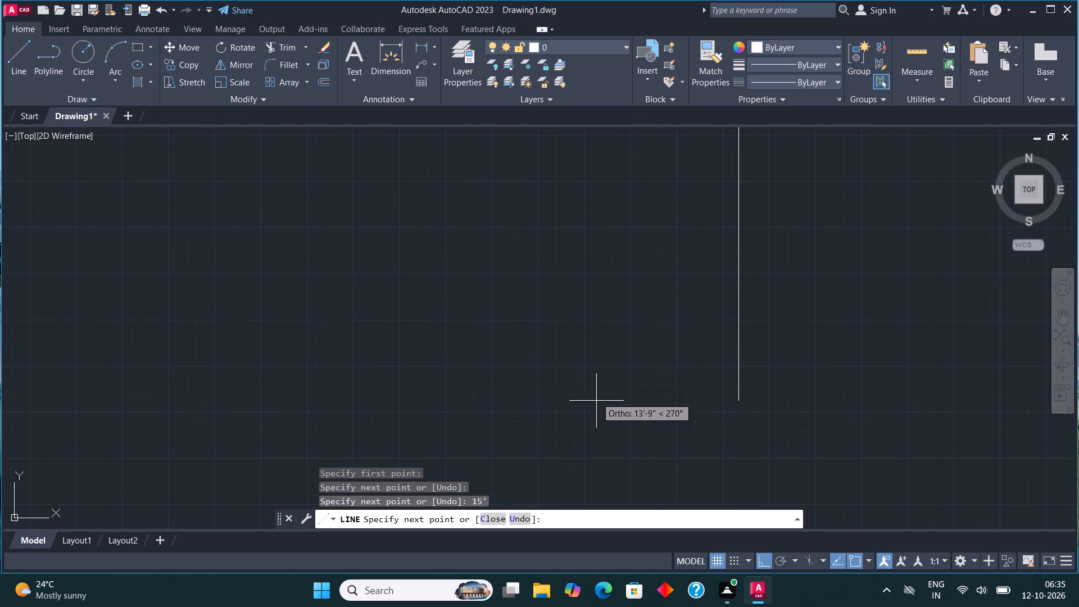
pyautogui.write('14')
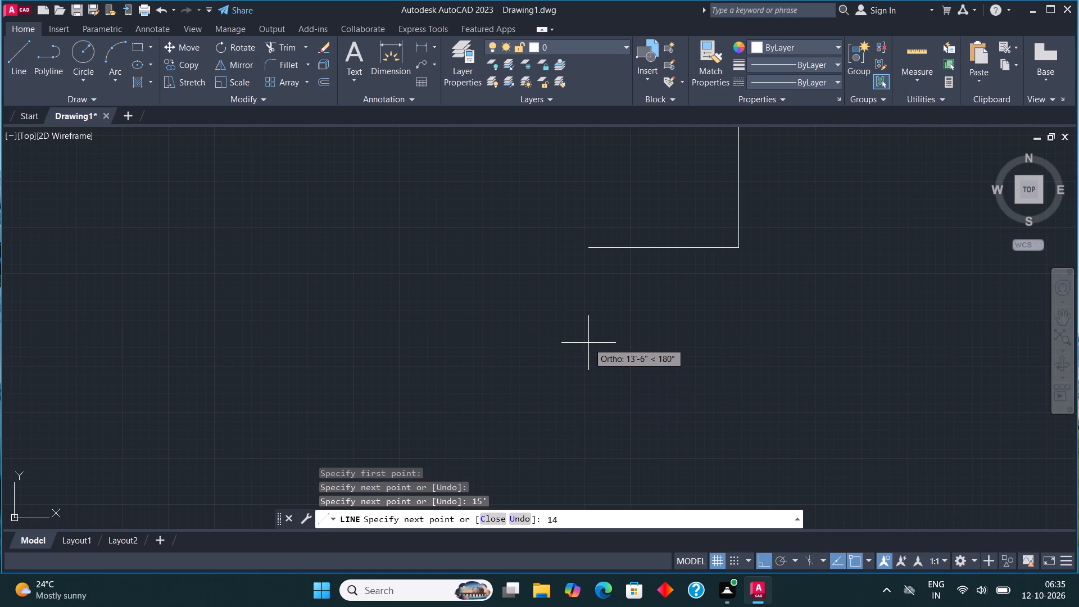
pyautogui.press("'")
pyautogui.write('3"')
pyautogui.press('Return')
pyautogui.scroll(-4, 586, 366)
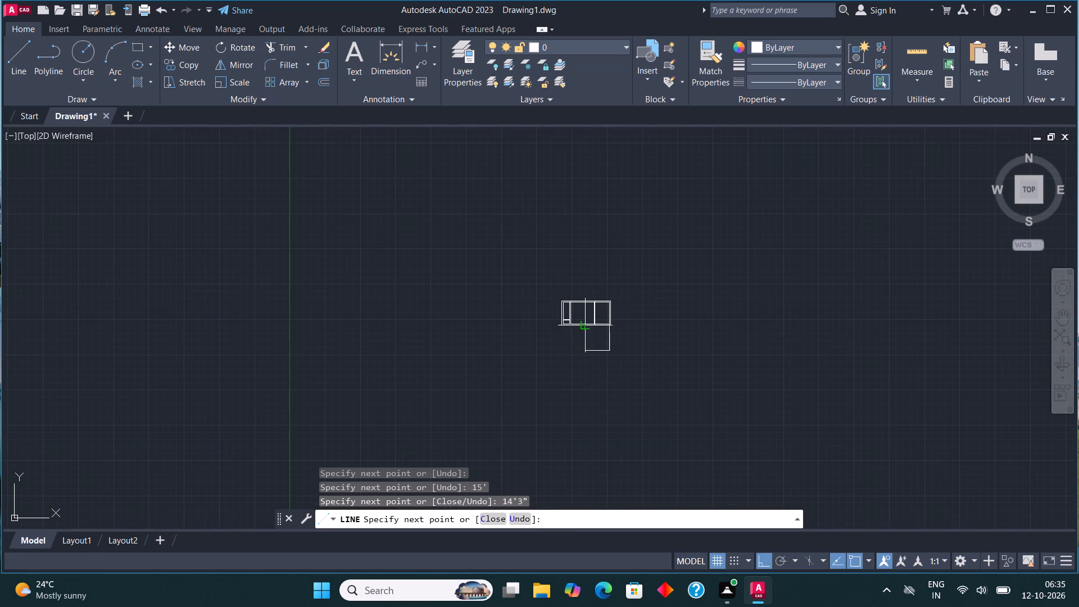
pyautogui.scroll(3, 588, 342)
pyautogui.write("15'")
pyautogui.press('Return')
pyautogui.press('Escape')
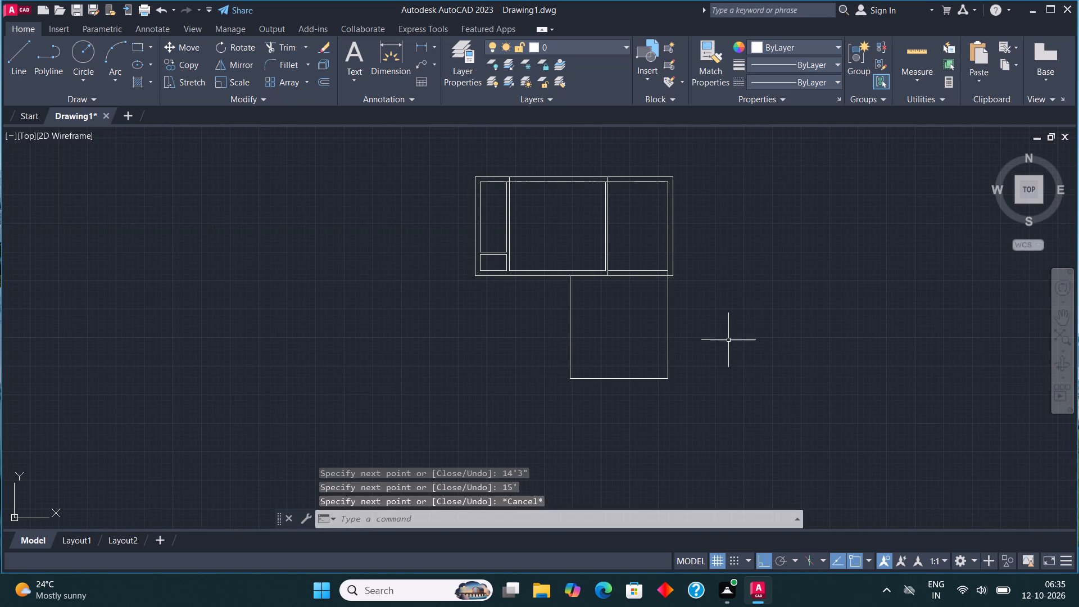
# Offset the right, bottom and left lines of the 15' deep room 9" outward.
pyautogui.scroll(1, 651, 382)
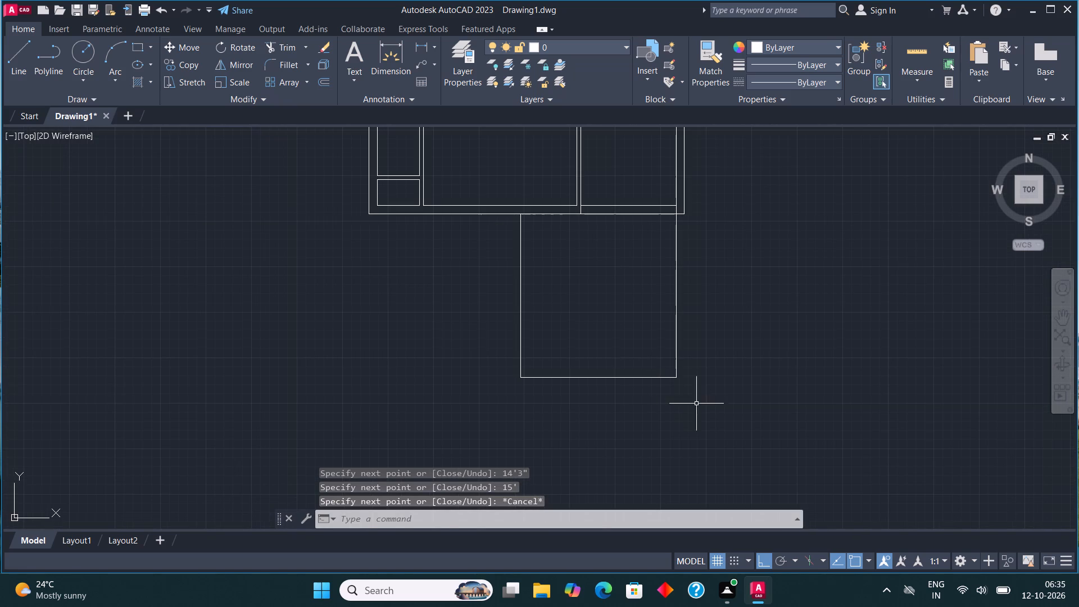
pyautogui.click(696, 404)
pyautogui.click(440, 348)
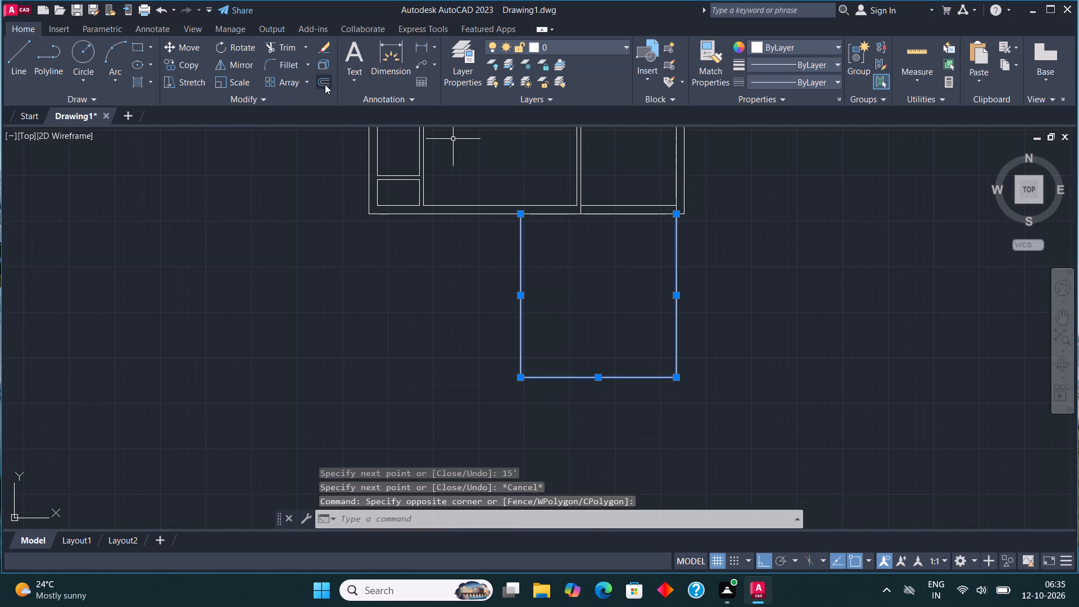
pyautogui.click(323, 84)
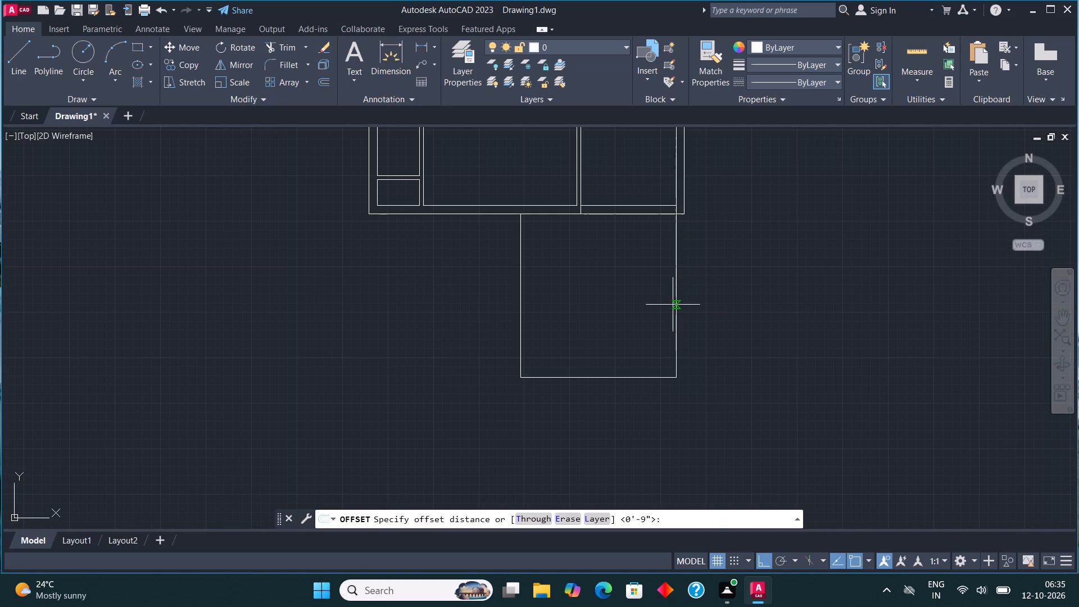
pyautogui.click(673, 305)
pyautogui.write('9"')
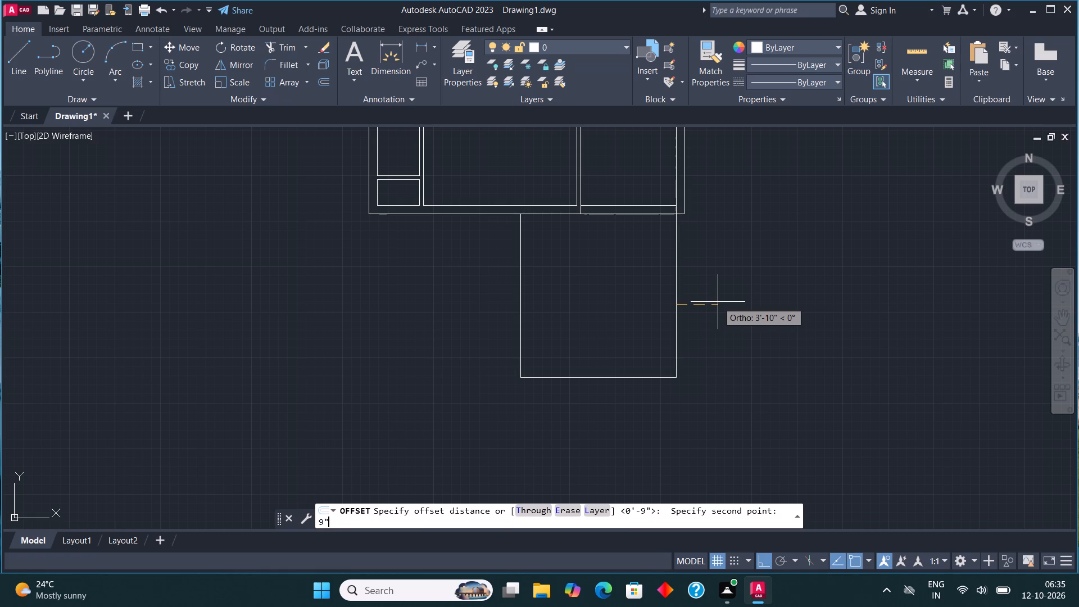
pyautogui.press('Return')
pyautogui.click(683, 279)
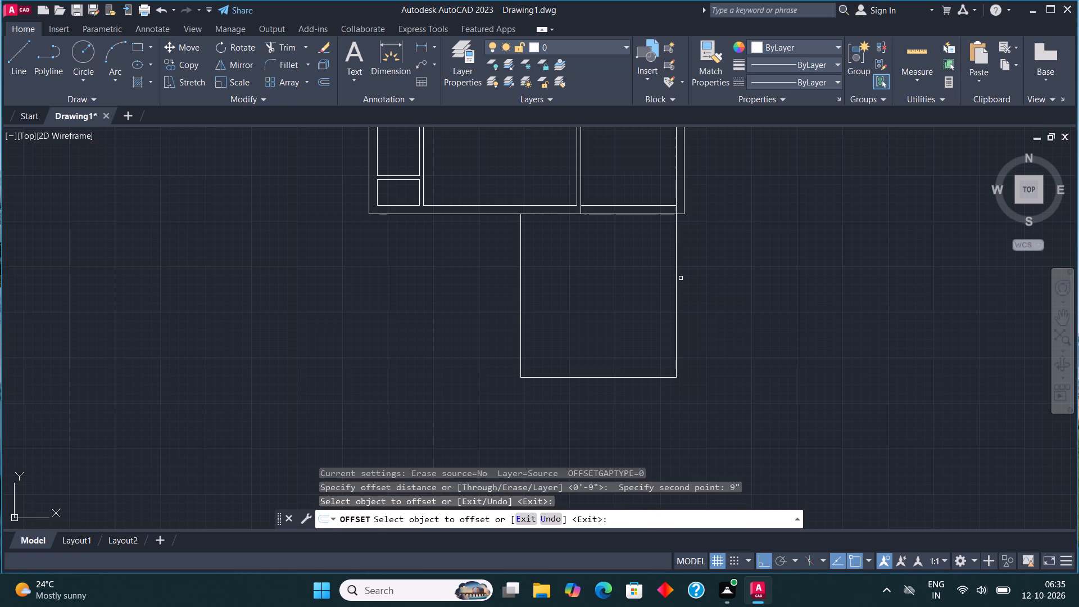
pyautogui.click(677, 275)
pyautogui.click(787, 275)
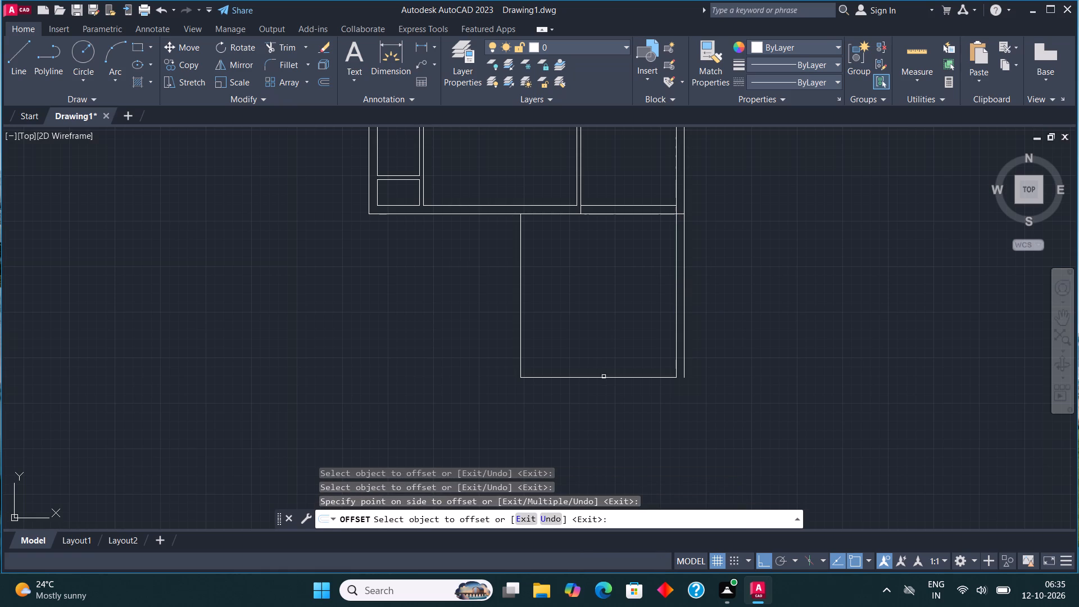
pyautogui.click(605, 378)
pyautogui.click(605, 414)
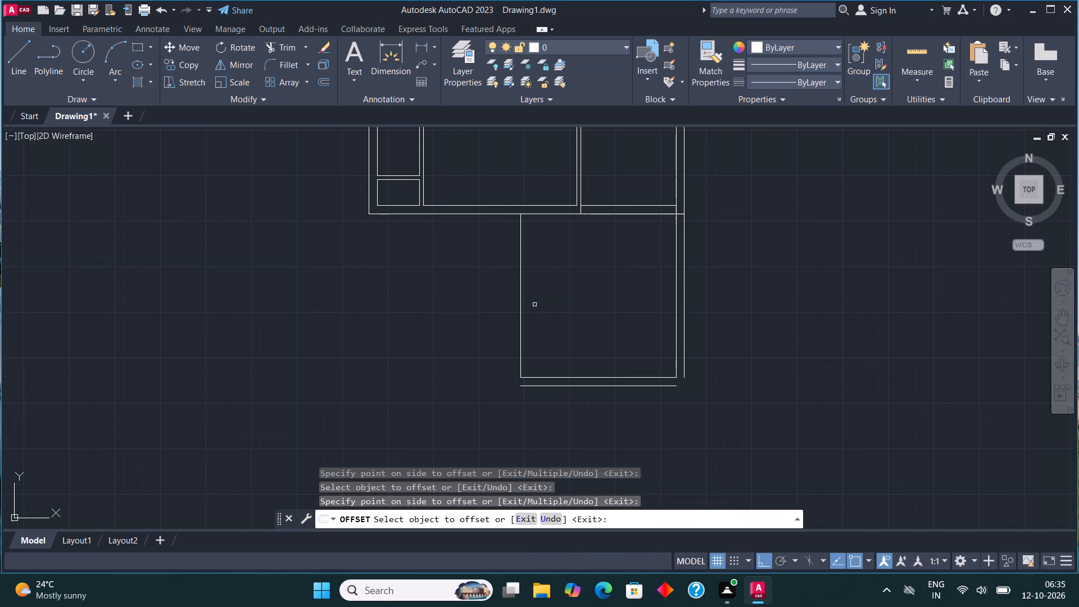
pyautogui.click(520, 294)
pyautogui.moveTo(491, 281); pyautogui.dragTo(486, 277)
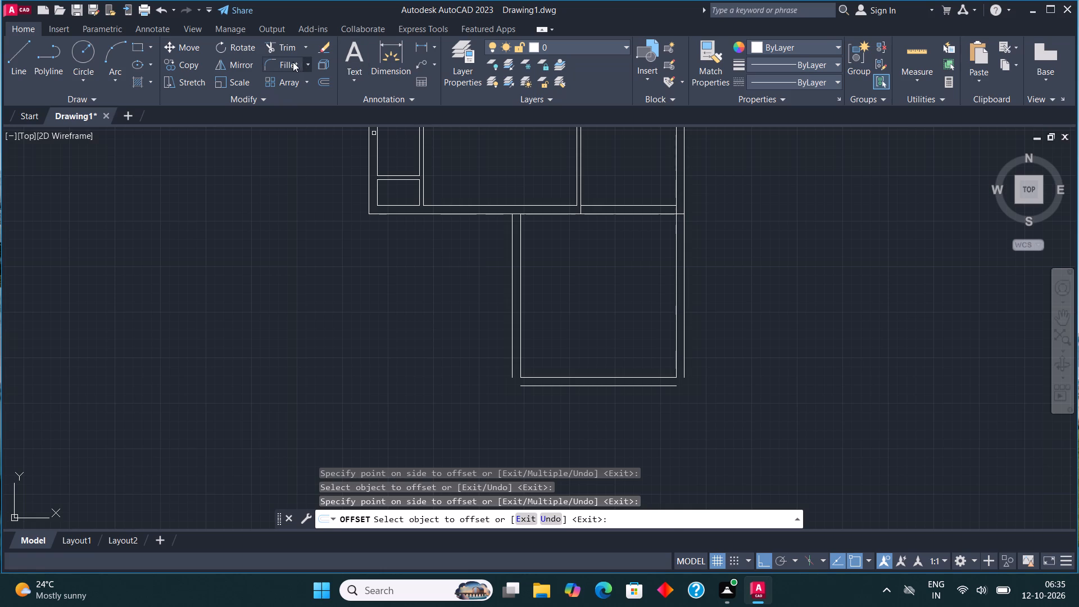
# Fillet the outer wall lines of the 15' deep room at its bottom-left and bottom-right corners.
pyautogui.click(293, 62)
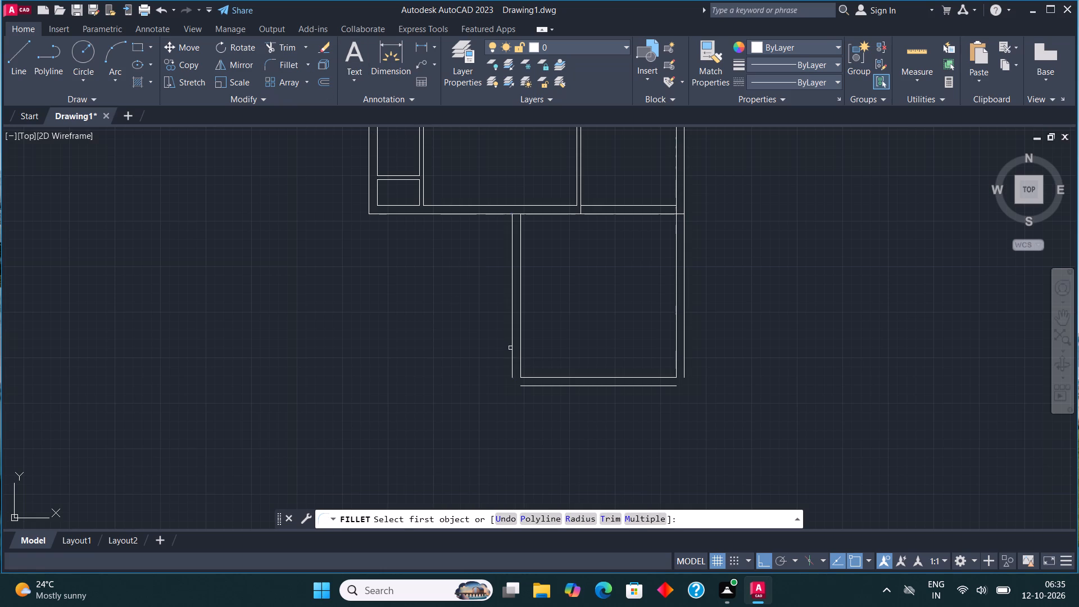
pyautogui.click(510, 348)
pyautogui.click(537, 385)
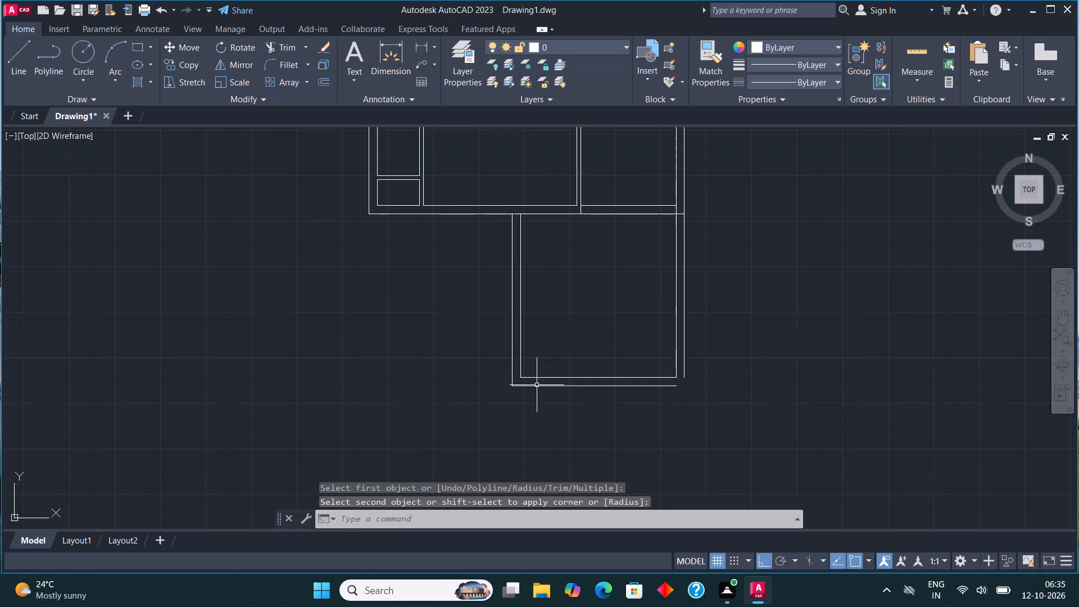
pyautogui.click(287, 67)
pyautogui.click(667, 387)
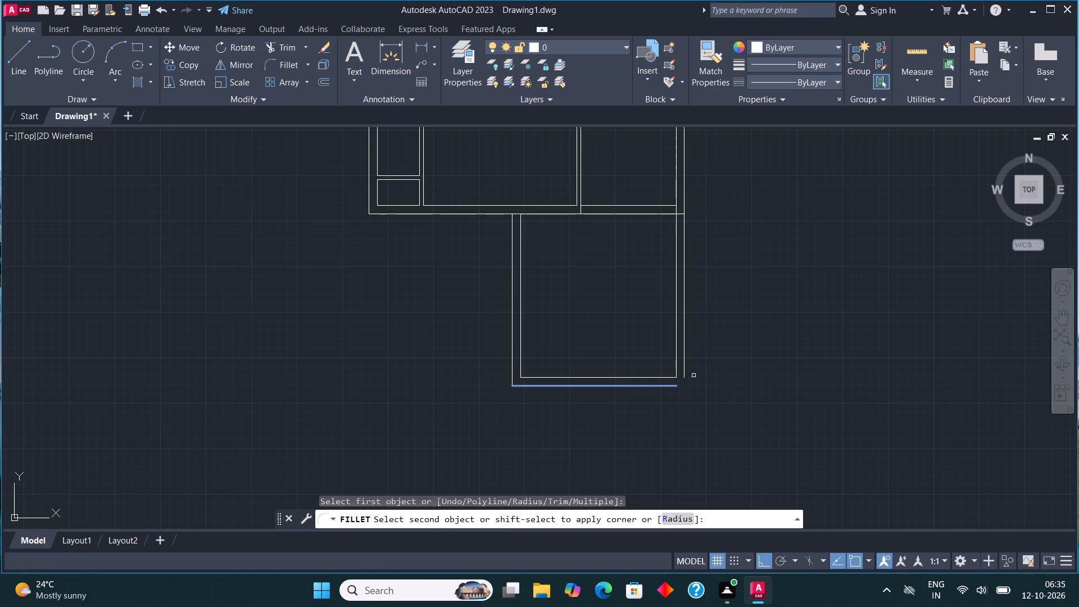
pyautogui.click(684, 356)
# Draw a line from the 15' room's inner bottom-right corner across its bottom wall, then outline a room 7' down, 14'3" left and 7' up.
pyautogui.scroll(-1, 661, 289)
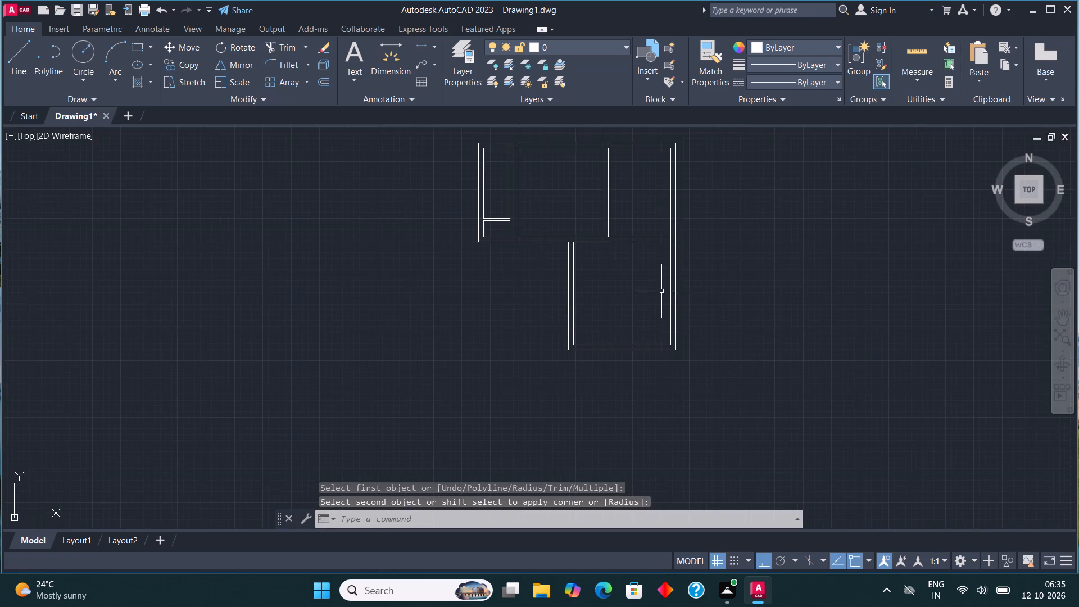
pyautogui.scroll(3, 683, 365)
pyautogui.click(18, 58)
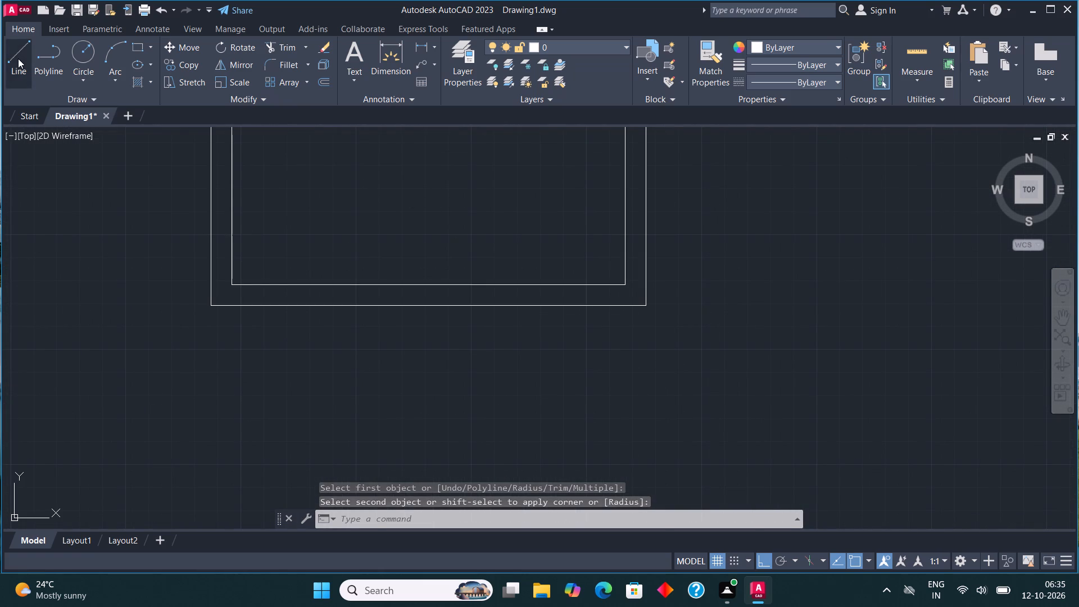
pyautogui.click(620, 282)
pyautogui.click(625, 301)
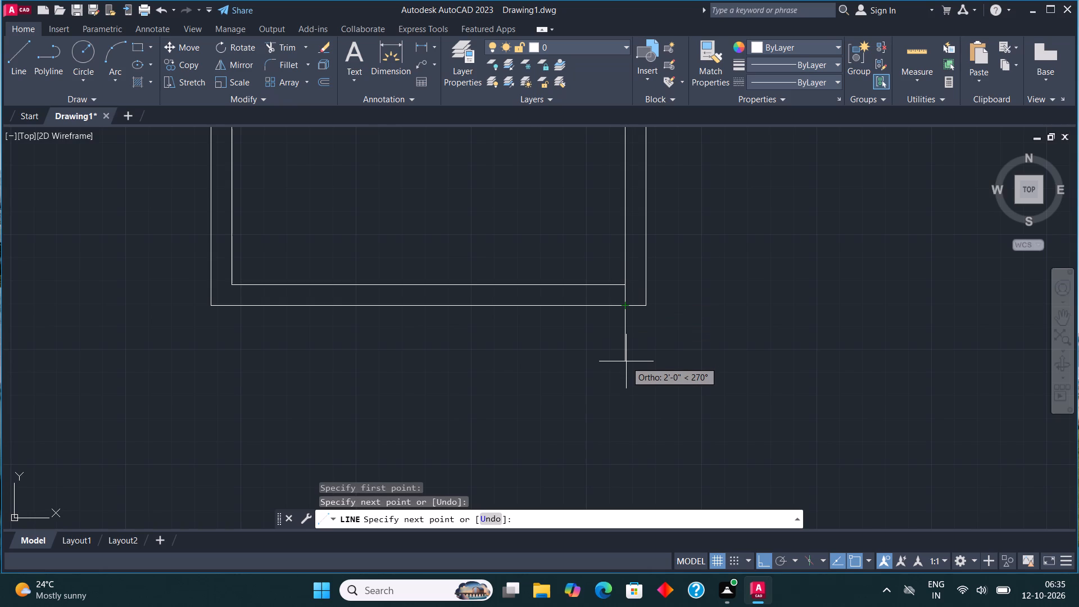
pyautogui.write("7'")
pyautogui.press('Return')
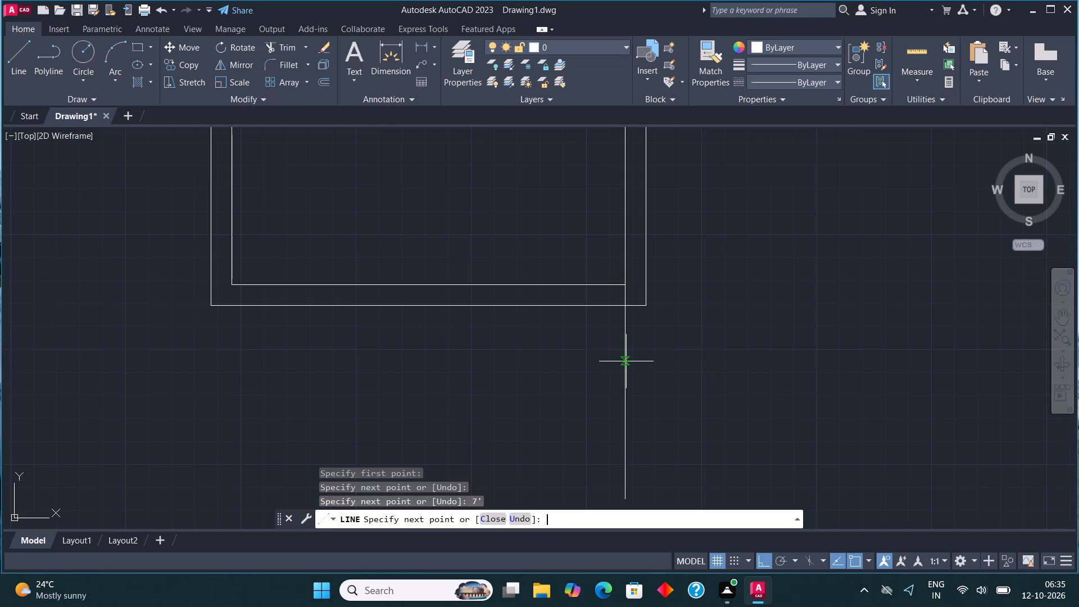
pyautogui.scroll(-2, 626, 361)
pyautogui.scroll(3, 594, 412)
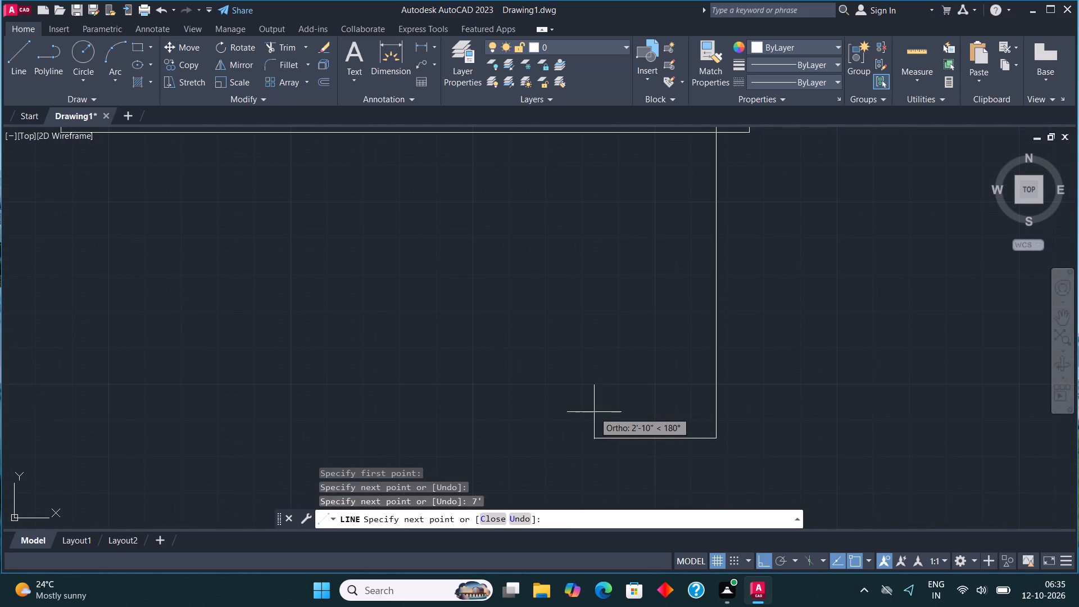
pyautogui.write('14')
pyautogui.write('\'3"')
pyautogui.press('Return')
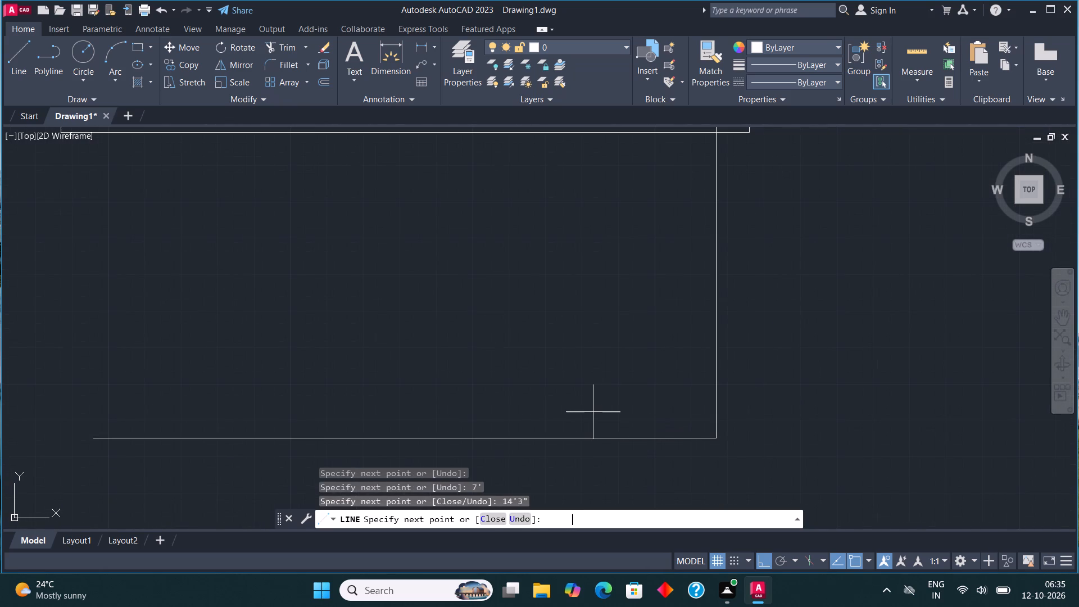
pyautogui.scroll(-3, 593, 412)
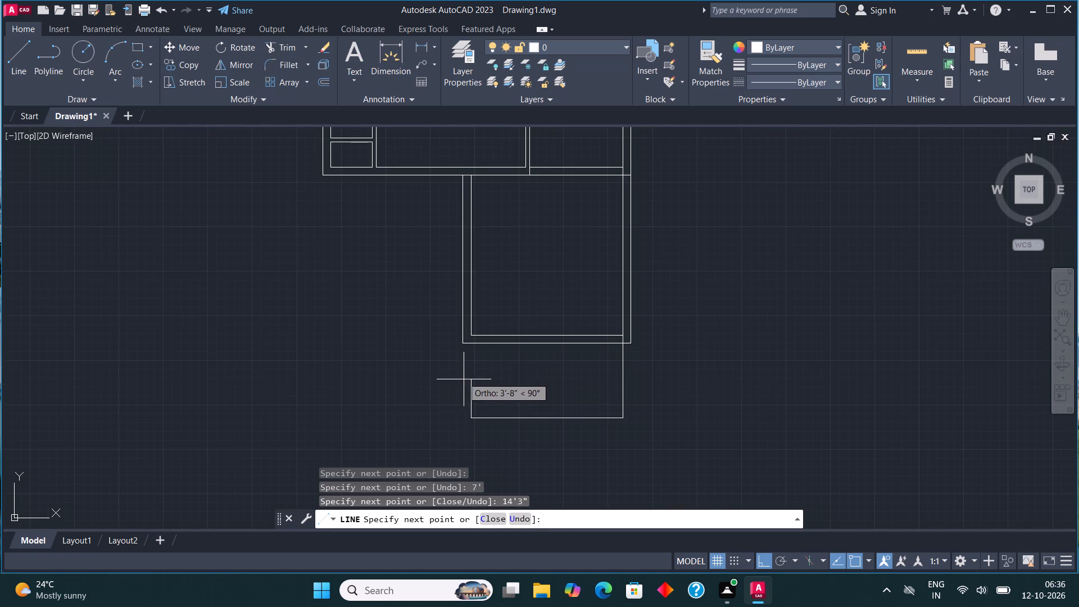
pyautogui.scroll(1, 463, 375)
pyautogui.write("7'")
pyautogui.press('Return')
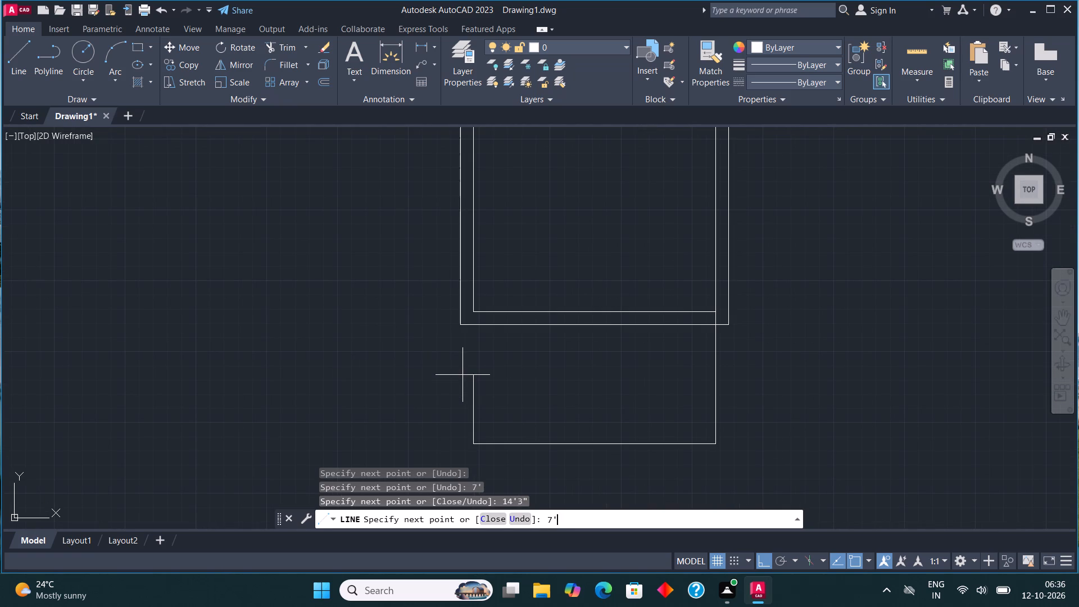
pyautogui.press('Escape')
# Offset the right, bottom and left lines of the 7' deep room 9" outward.
pyautogui.moveTo(564, 418); pyautogui.dragTo(559, 348, button='middle')
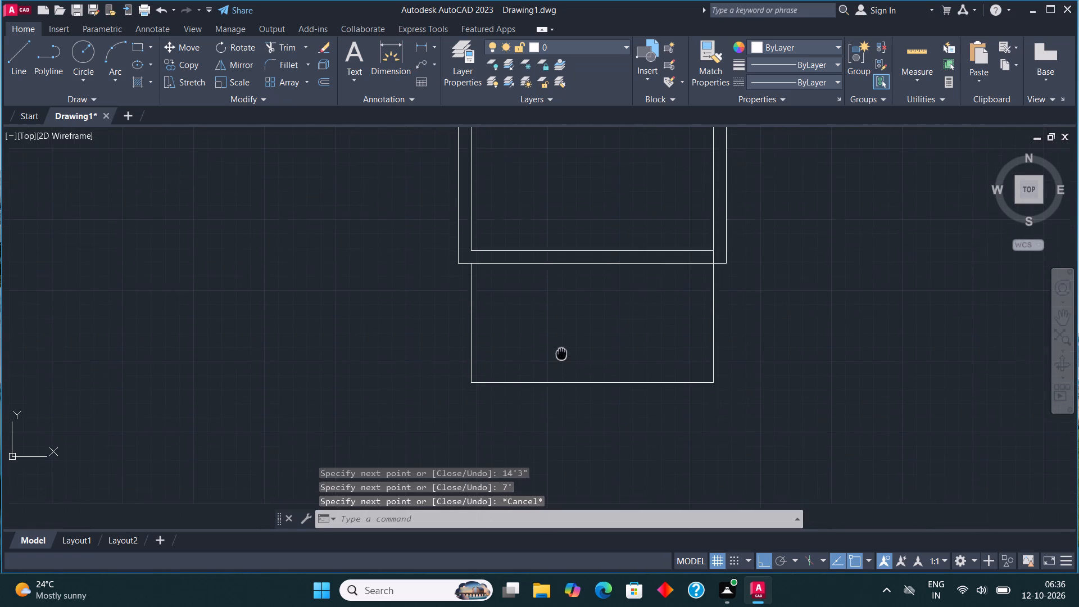
pyautogui.moveTo(559, 348); pyautogui.dragTo(557, 346, button='middle')
pyautogui.moveTo(772, 425); pyautogui.dragTo(764, 421)
pyautogui.click(270, 319)
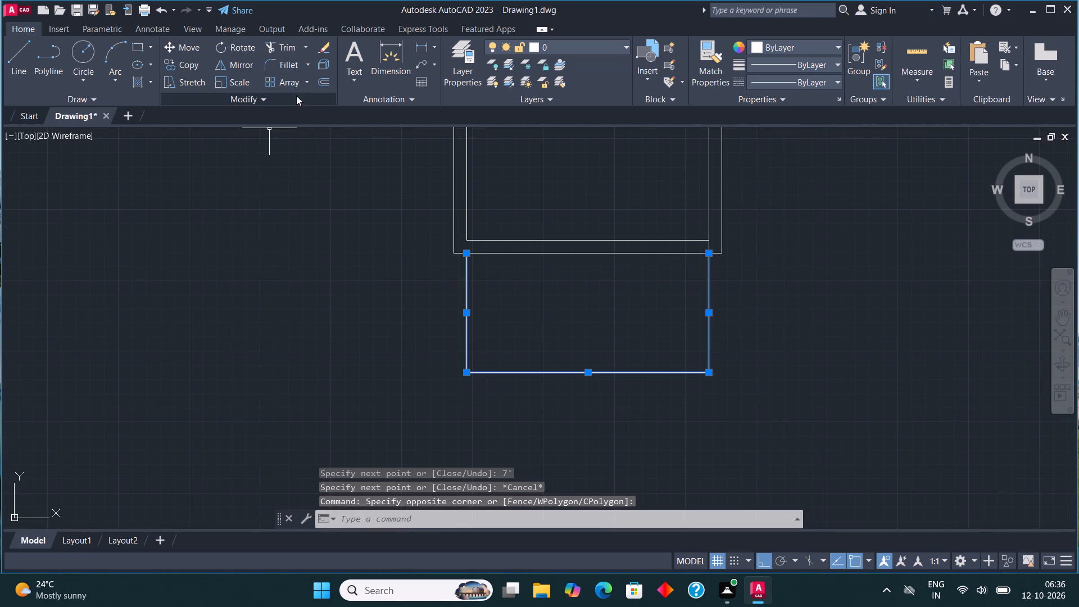
pyautogui.click(321, 85)
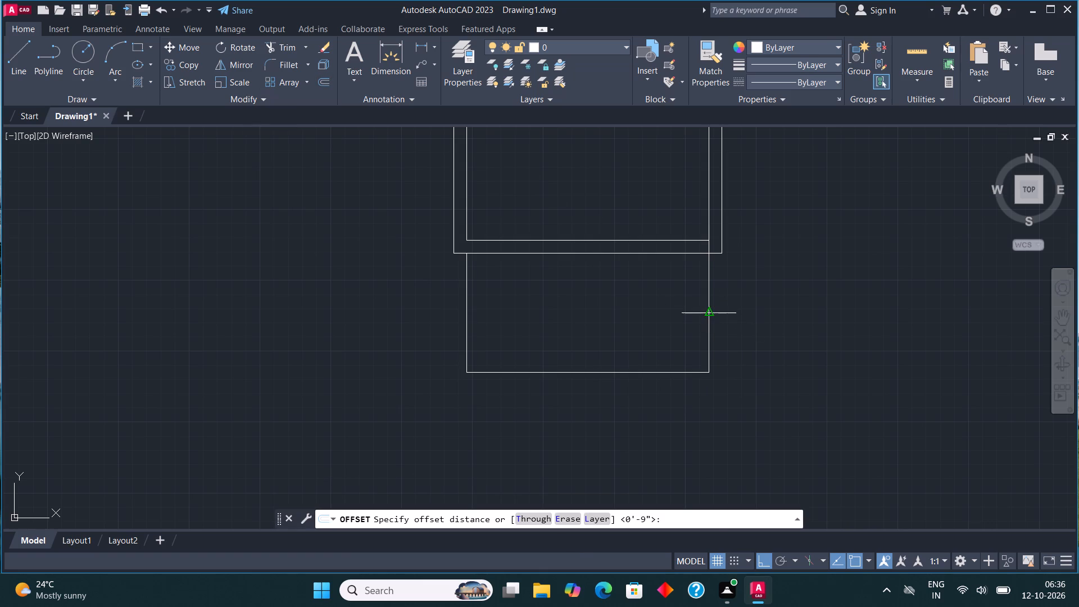
pyautogui.click(708, 312)
pyautogui.press('9')
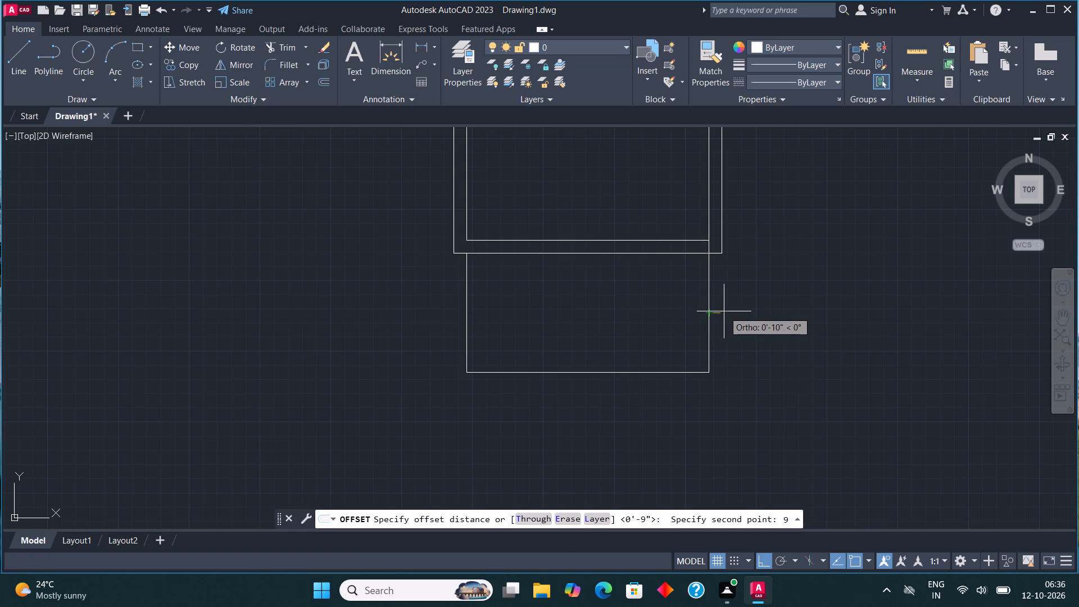
pyautogui.hotkey('shift', '"')
pyautogui.press('Return')
pyautogui.click(708, 305)
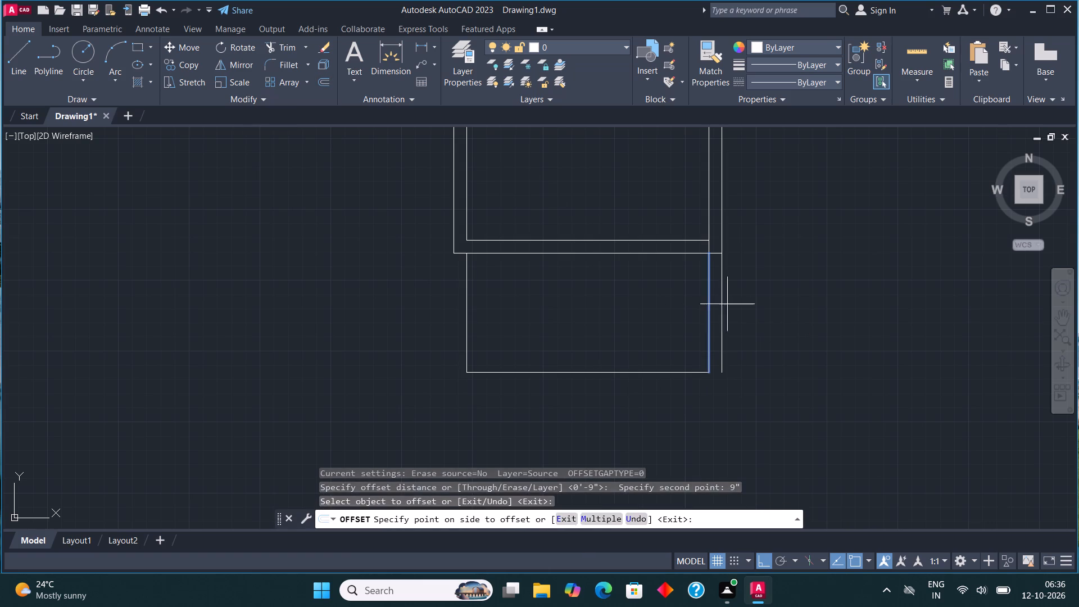
pyautogui.click(731, 305)
pyautogui.click(656, 373)
pyautogui.click(659, 390)
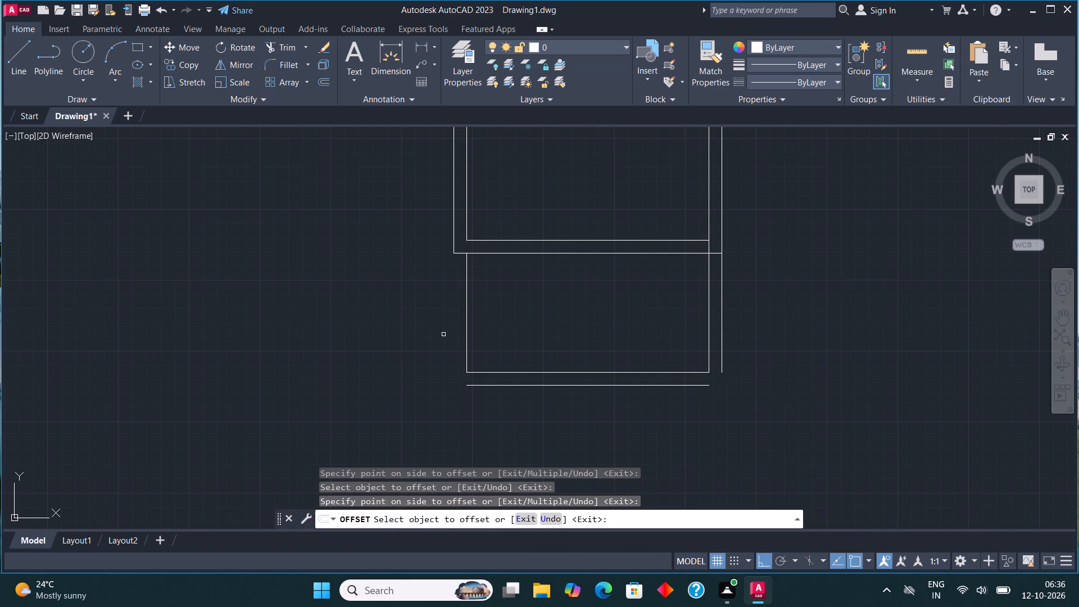
pyautogui.moveTo(470, 350); pyautogui.dragTo(464, 347)
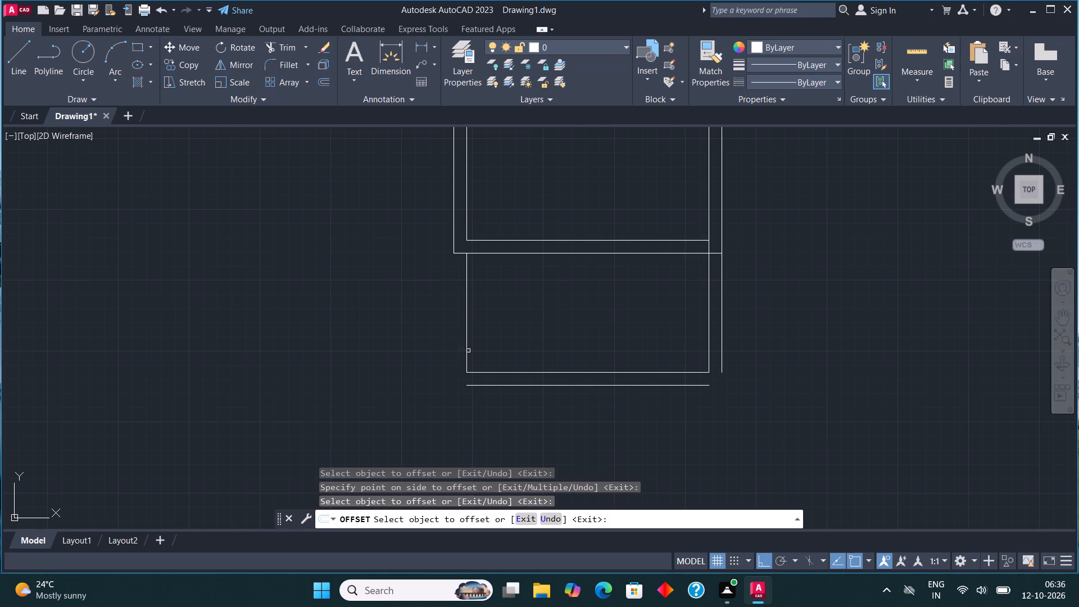
pyautogui.click(467, 349)
pyautogui.click(442, 315)
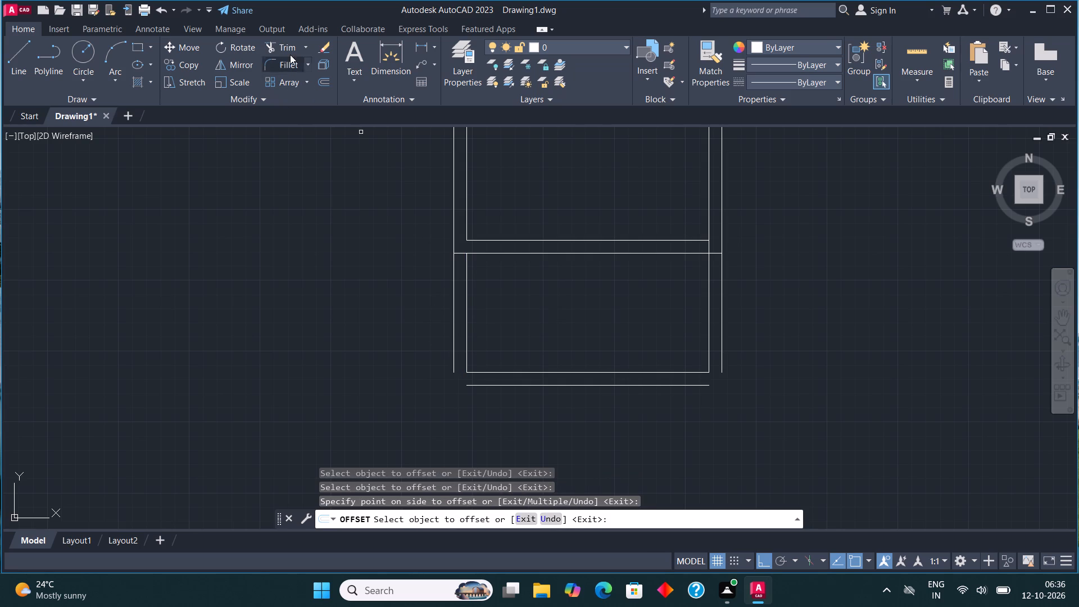
# Fillet the outer wall lines of the 7' deep room at its bottom-right and bottom-left corners.
pyautogui.click(291, 60)
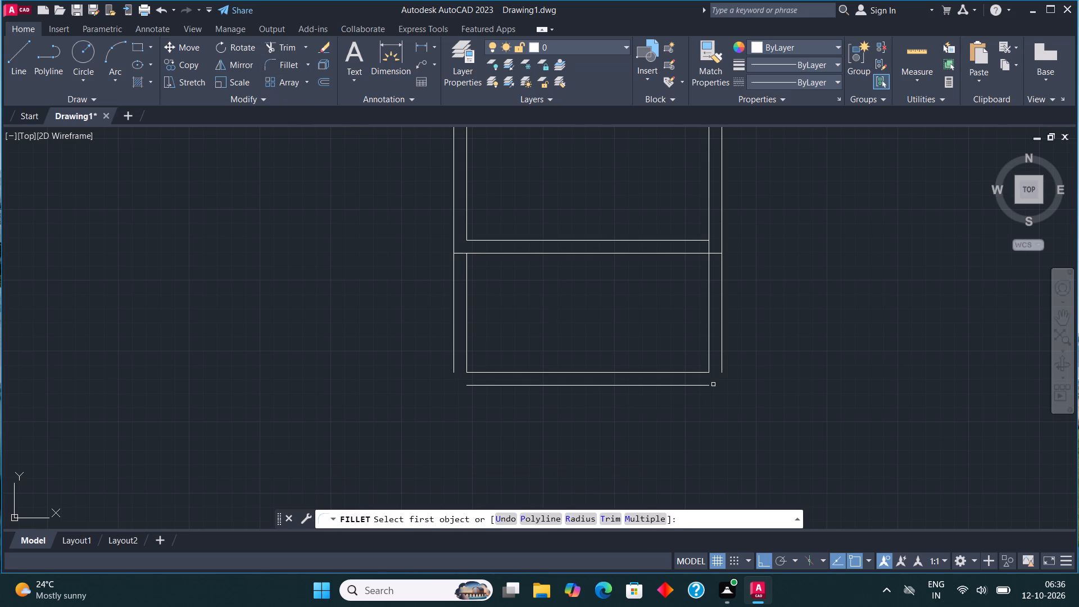
pyautogui.click(708, 383)
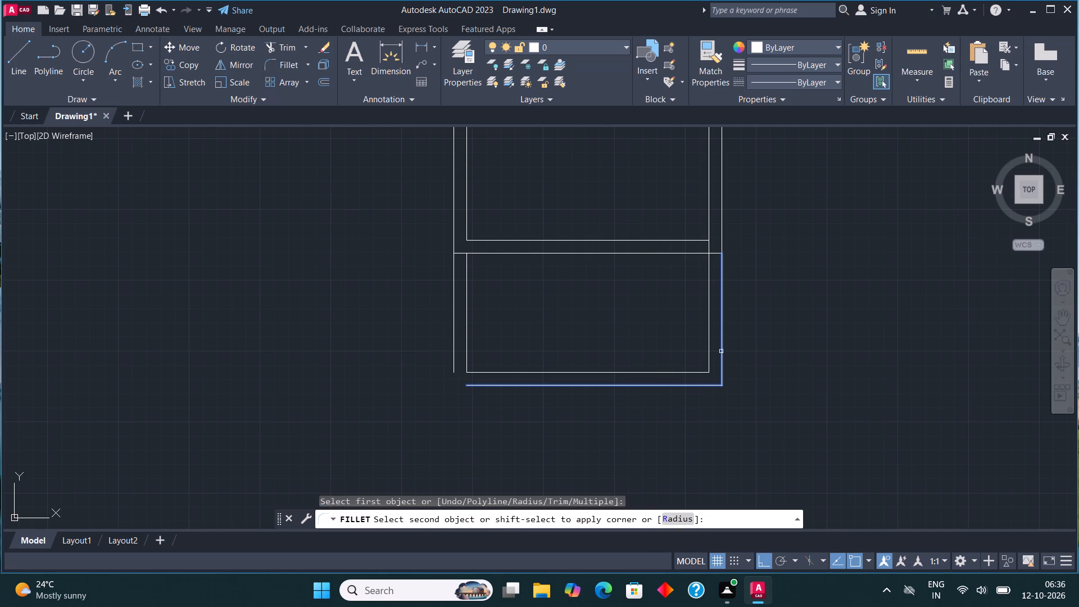
pyautogui.click(722, 348)
pyautogui.click(282, 63)
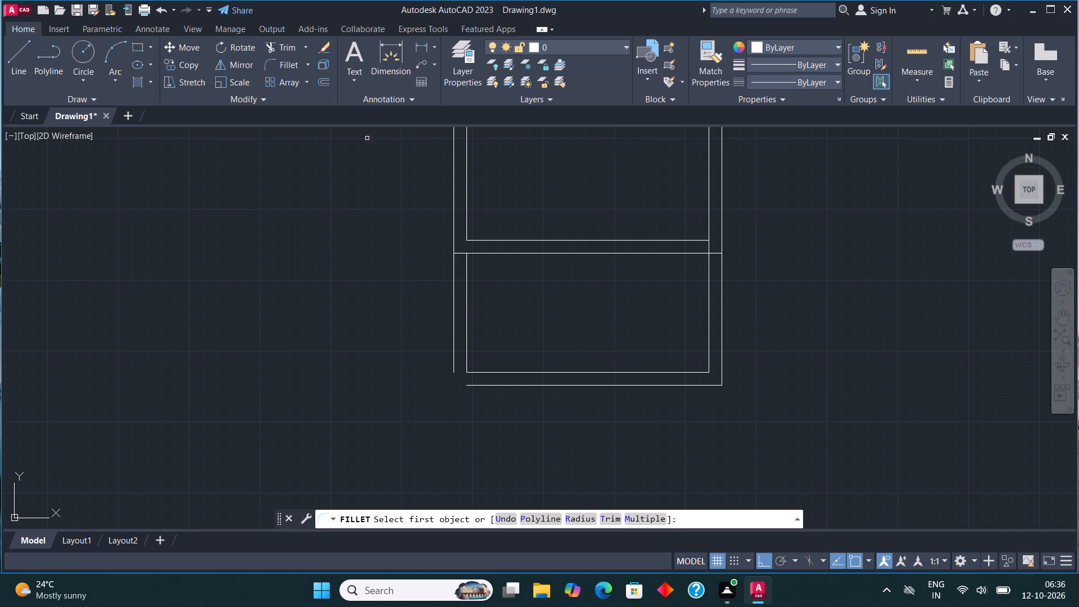
pyautogui.click(452, 349)
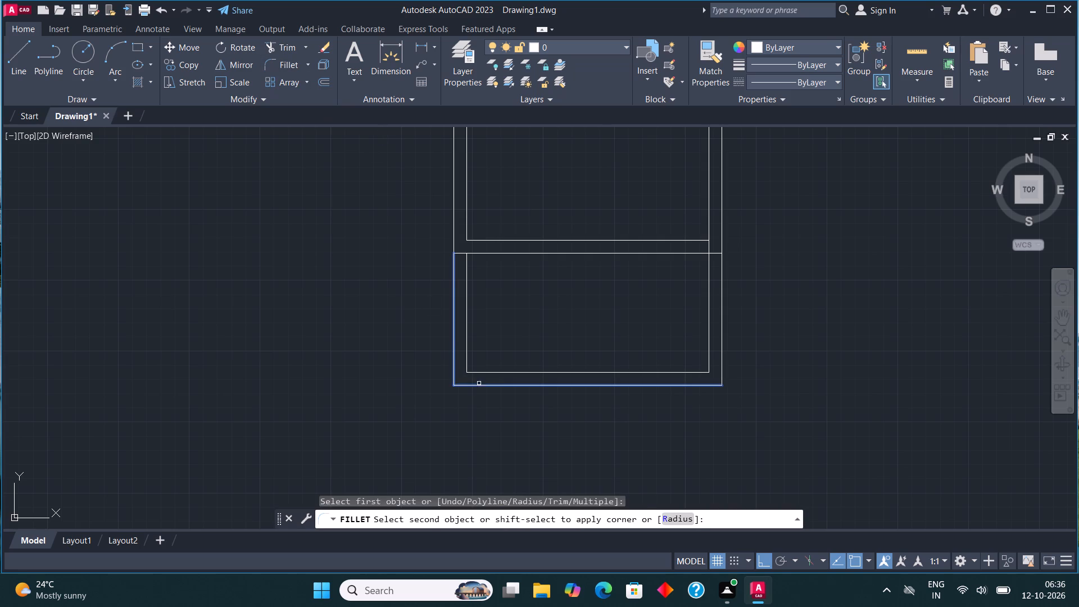
pyautogui.click(480, 384)
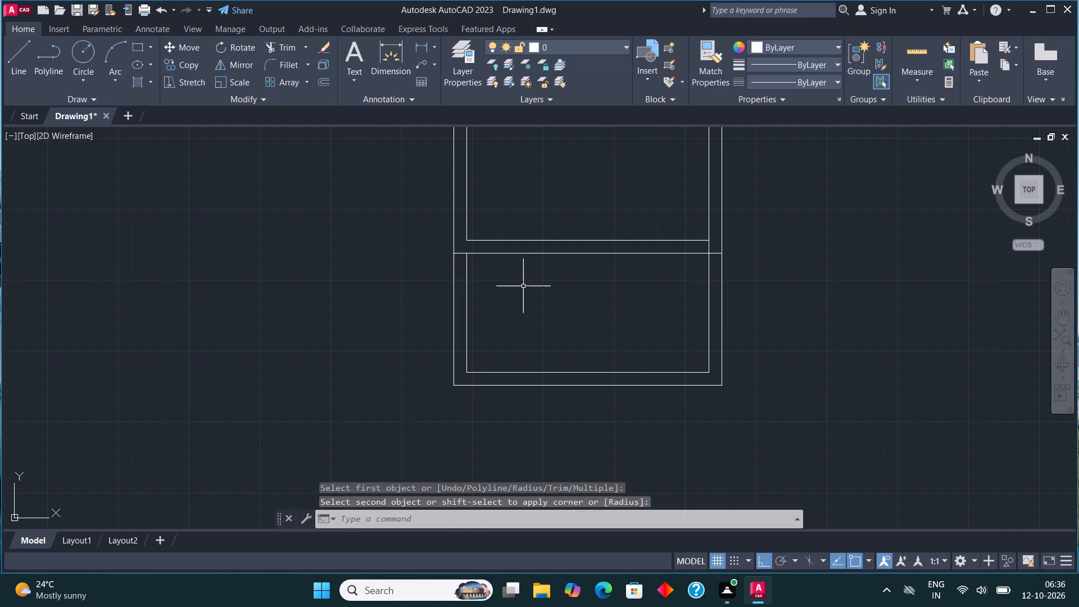
# Draw a line from the 7' room's inner bottom-right corner across its bottom wall, then 17' down, 14'3" left, and 7' plus 10' up.
pyautogui.scroll(-2, 523, 287)
pyautogui.scroll(2, 574, 352)
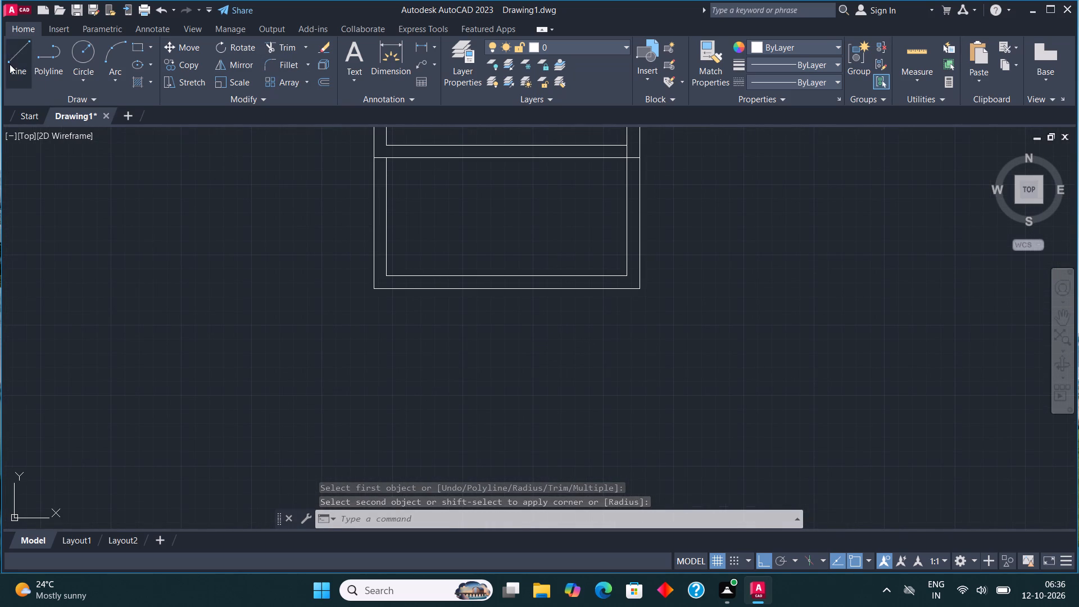
pyautogui.click(12, 65)
pyautogui.scroll(1, 644, 310)
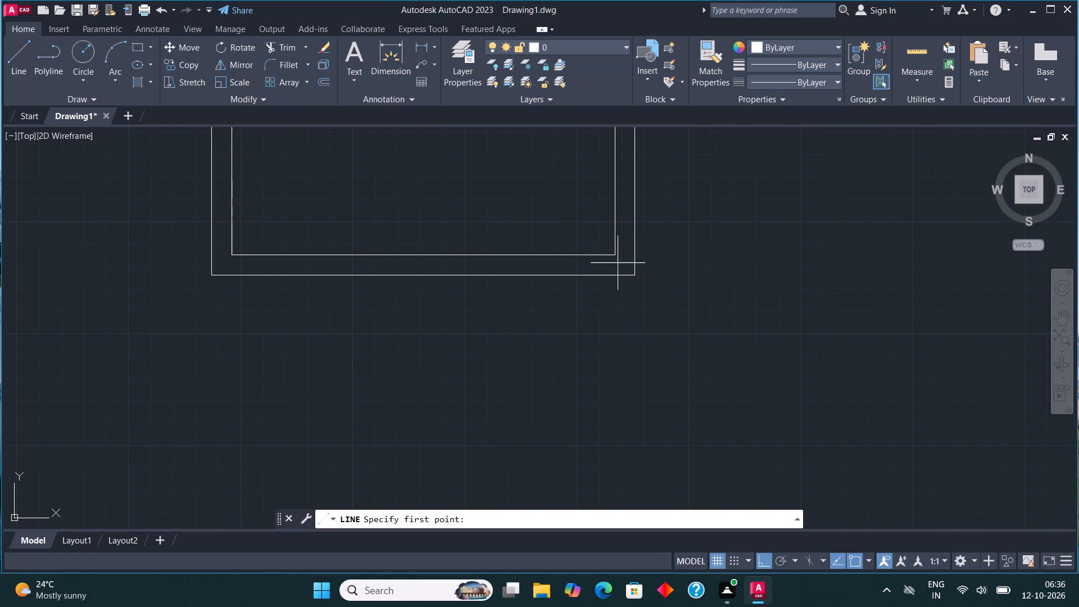
pyautogui.click(616, 258)
pyautogui.click(614, 275)
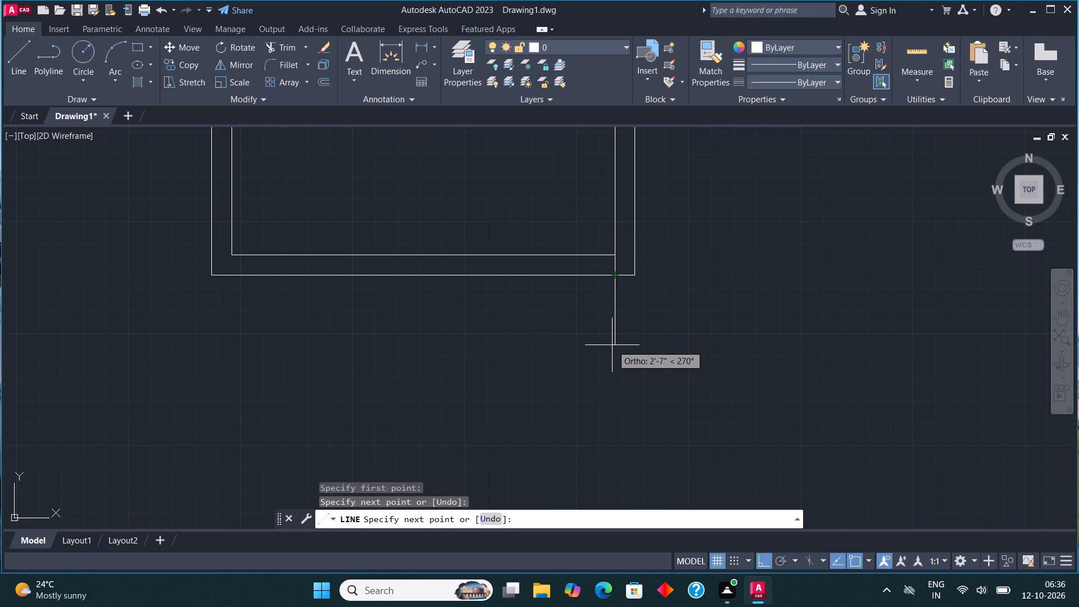
pyautogui.write("17'")
pyautogui.press('Return')
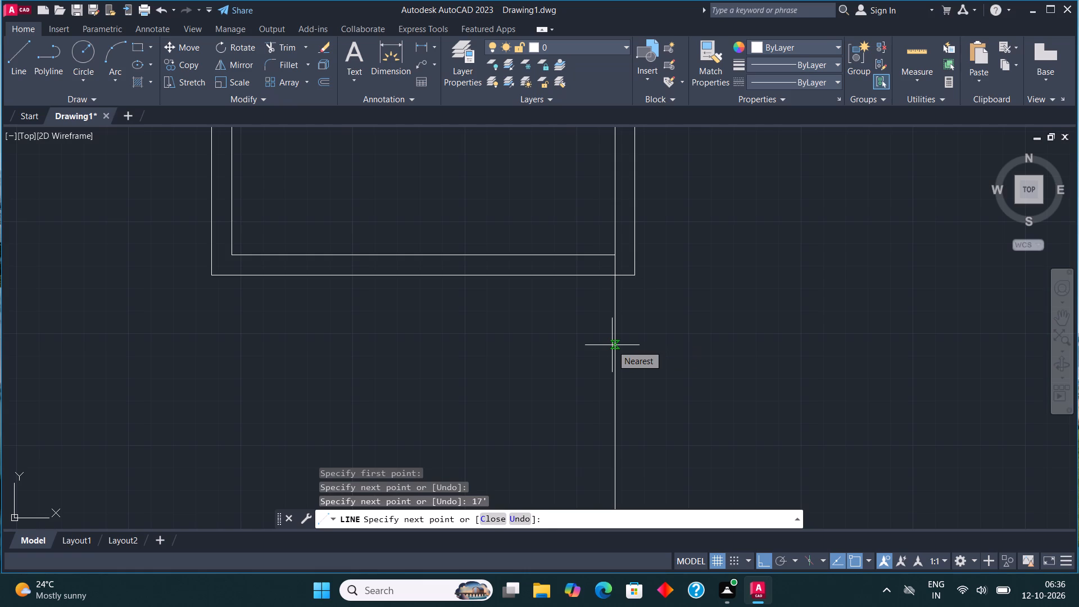
pyautogui.scroll(-1, 612, 345)
pyautogui.scroll(-2, 570, 314)
pyautogui.scroll(1, 509, 409)
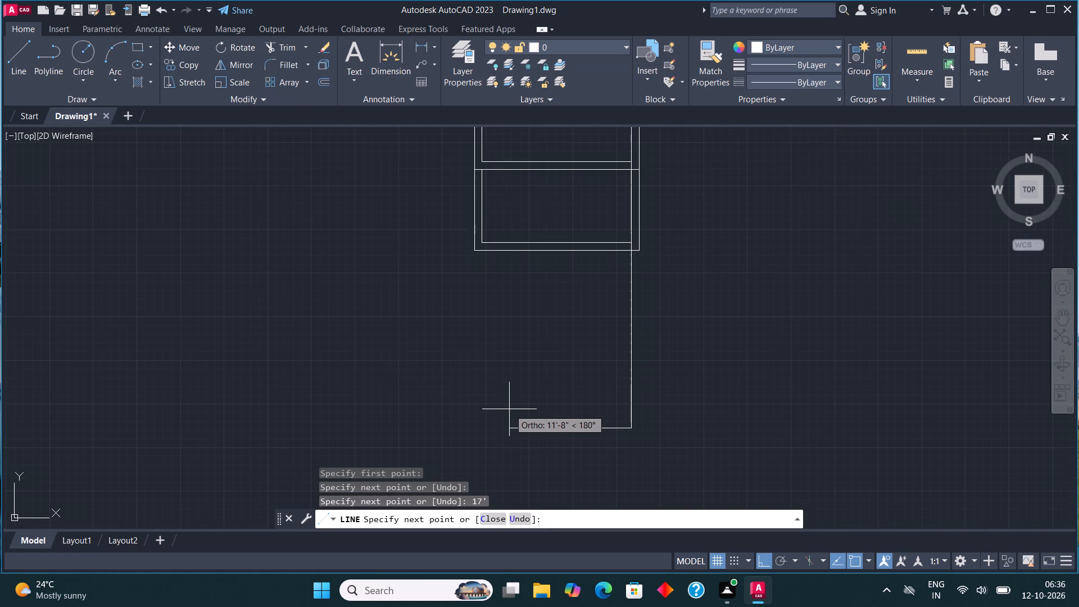
pyautogui.write("14'")
pyautogui.press('3')
pyautogui.hotkey('shift', '"')
pyautogui.press('Return')
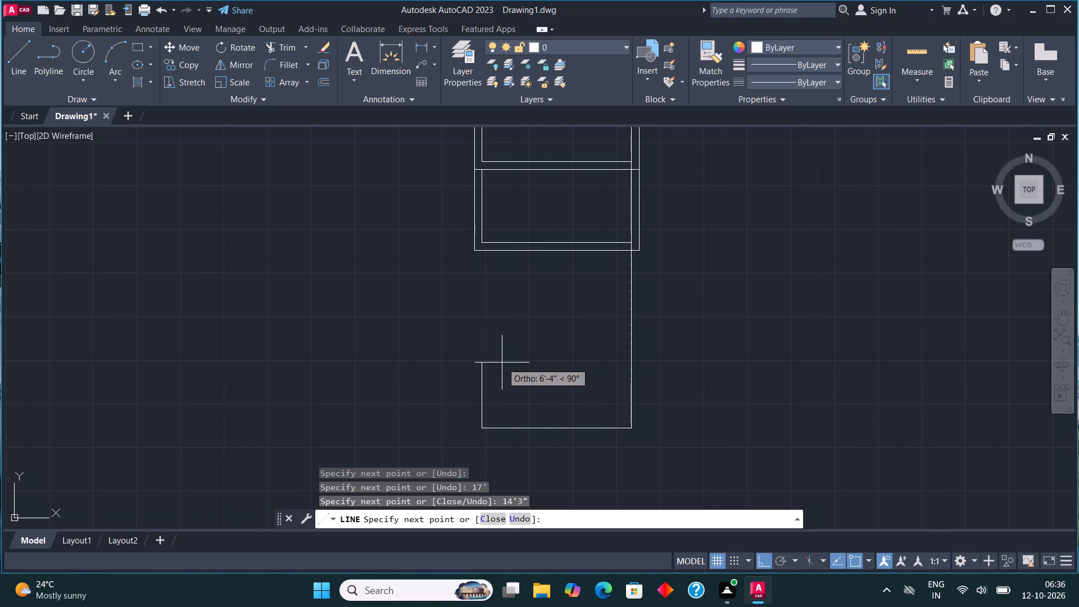
pyautogui.write("7'")
pyautogui.press('Return')
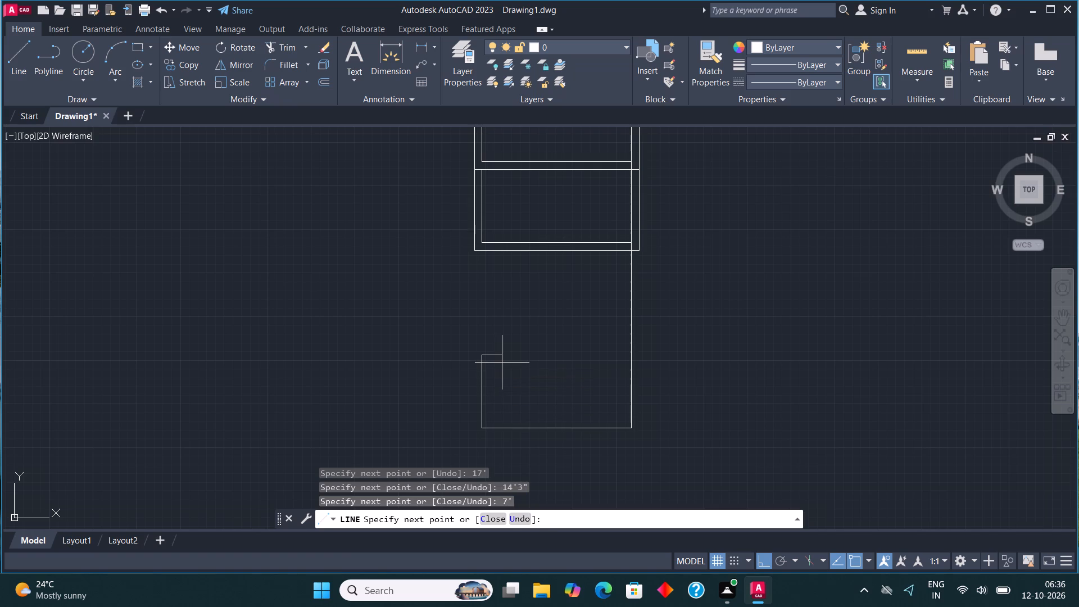
pyautogui.write("10'")
pyautogui.press('Return')
pyautogui.press('Escape')
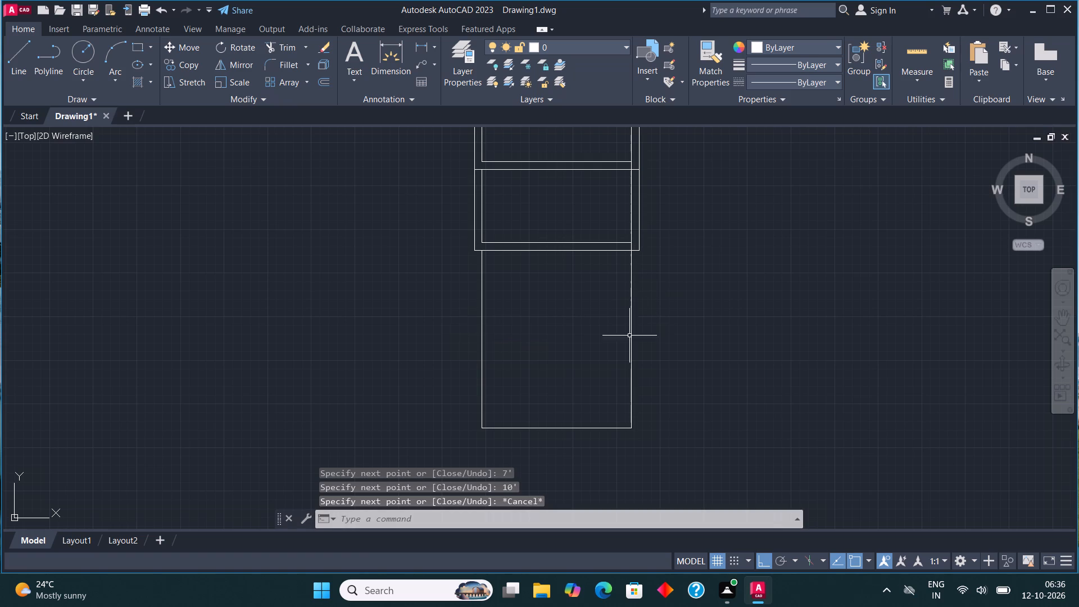
# Offset the right line, the bottom line and both left segments of the 17' deep room 9" outward.
pyautogui.scroll(-3, 598, 379)
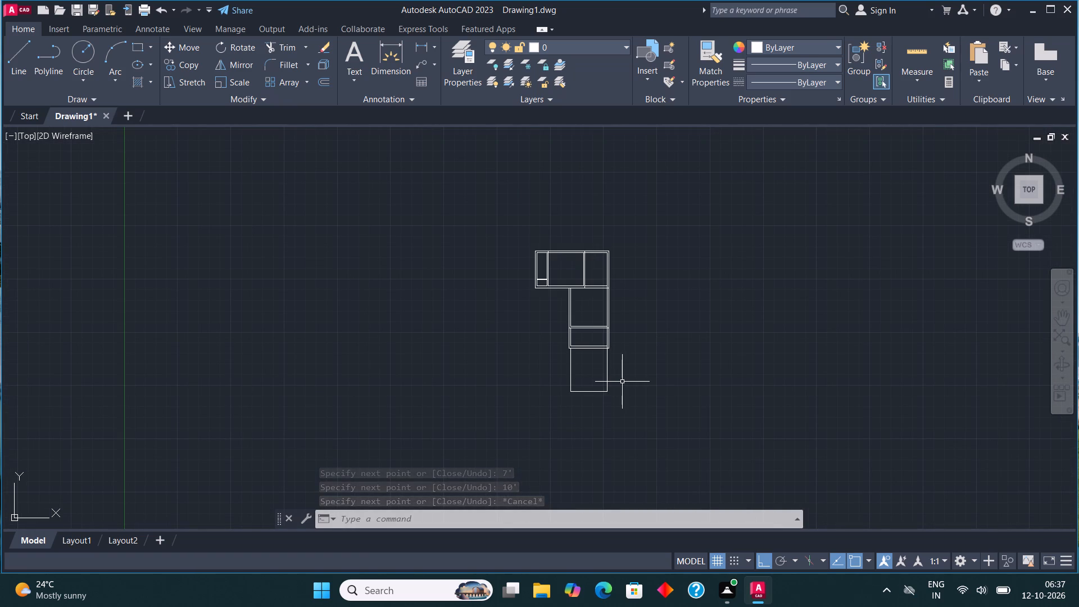
pyautogui.scroll(1, 588, 360)
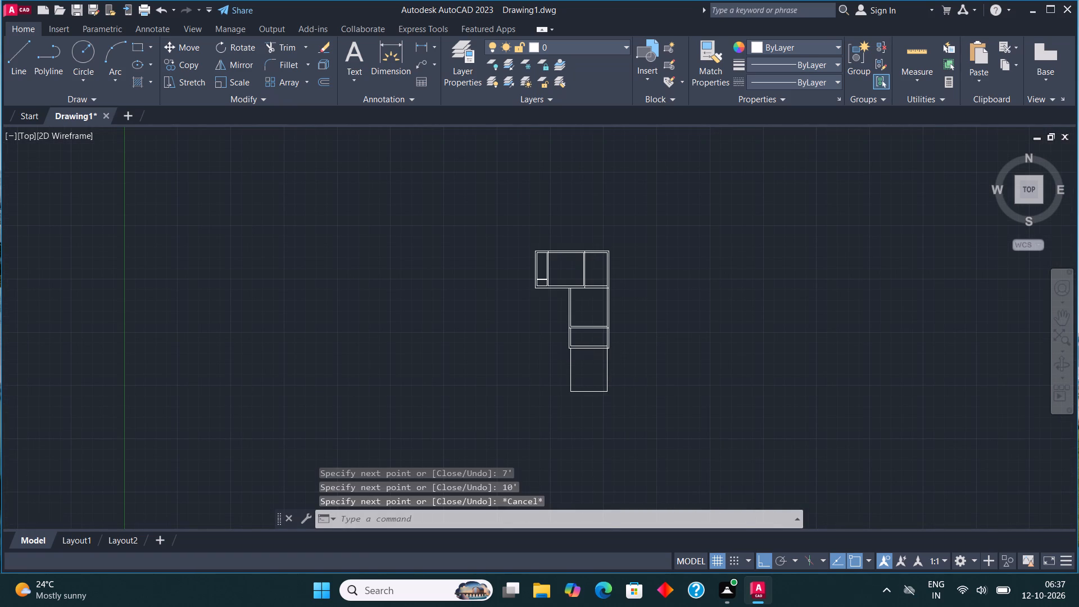
pyautogui.scroll(1, 605, 418)
pyautogui.moveTo(697, 423); pyautogui.dragTo(692, 418)
pyautogui.click(480, 360)
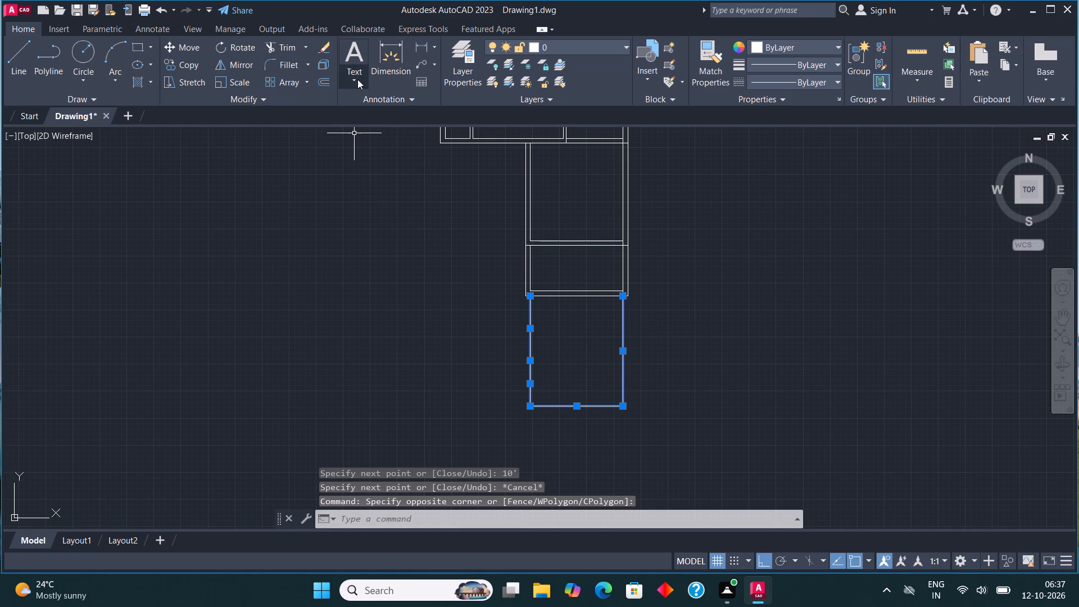
pyautogui.click(321, 83)
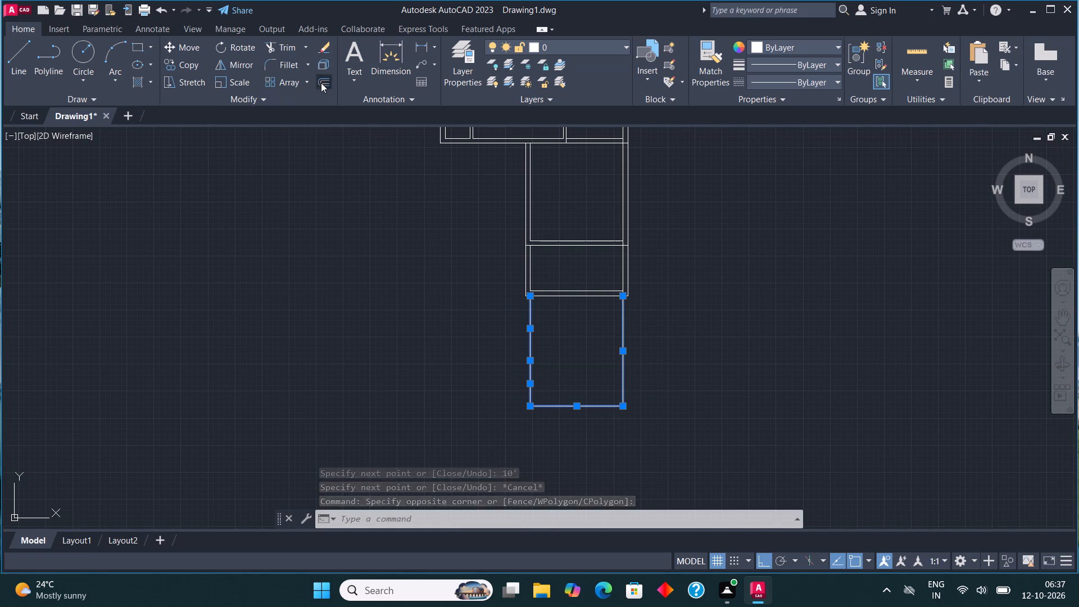
pyautogui.click(619, 348)
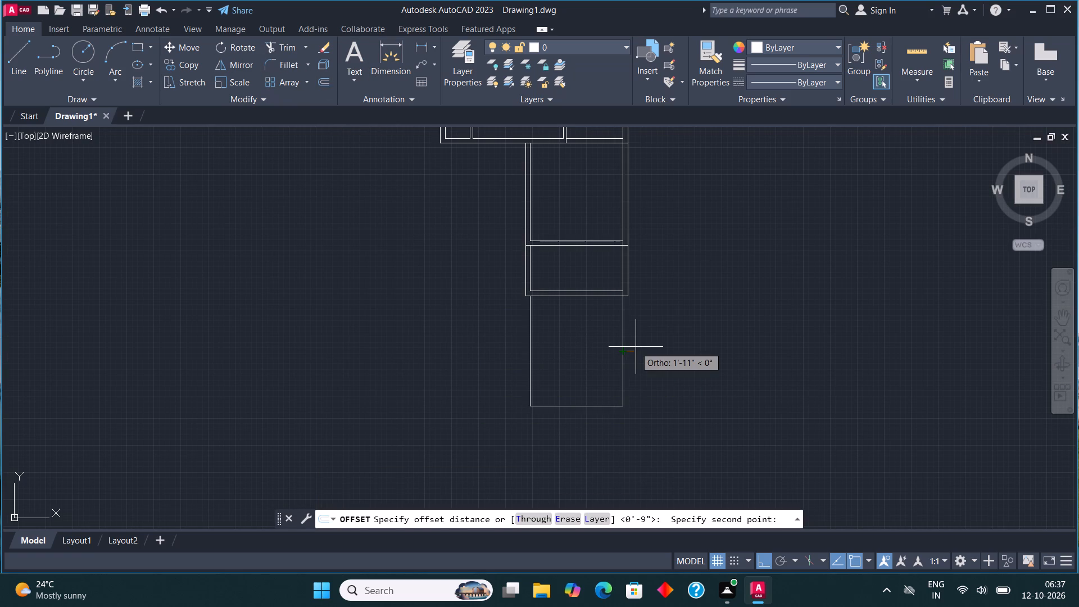
pyautogui.write('9"')
pyautogui.press('Return')
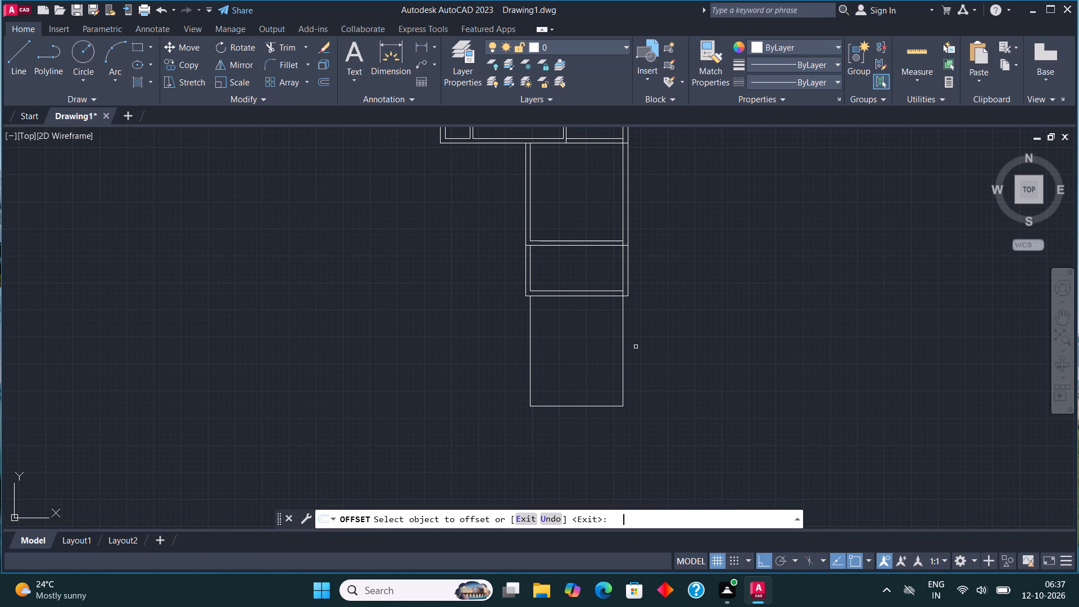
pyautogui.click(620, 336)
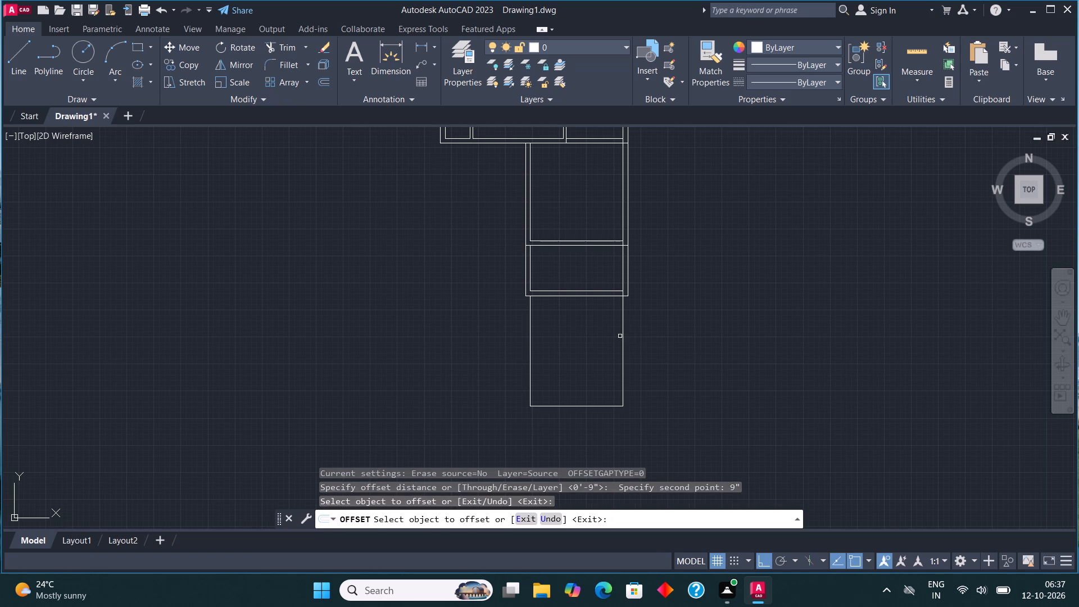
pyautogui.click(623, 338)
pyautogui.click(650, 343)
pyautogui.click(592, 406)
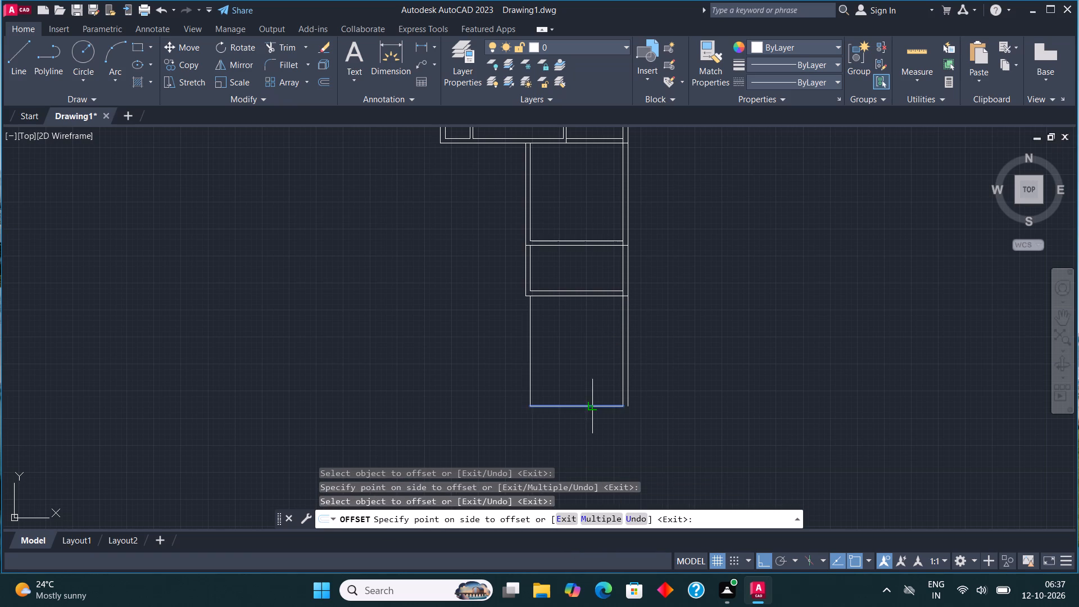
pyautogui.click(596, 425)
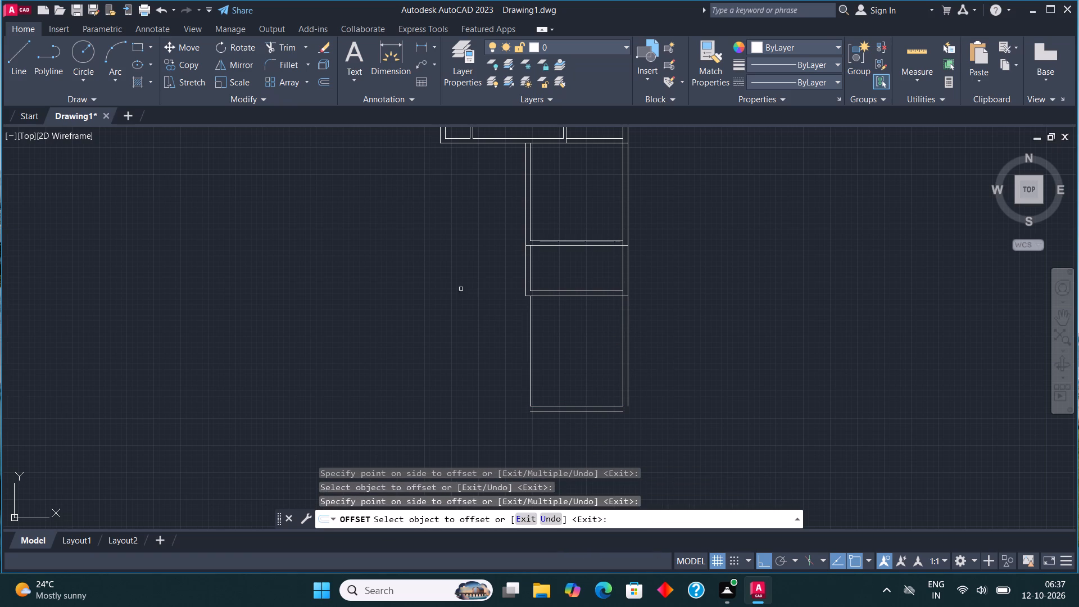
pyautogui.click(529, 327)
pyautogui.click(504, 329)
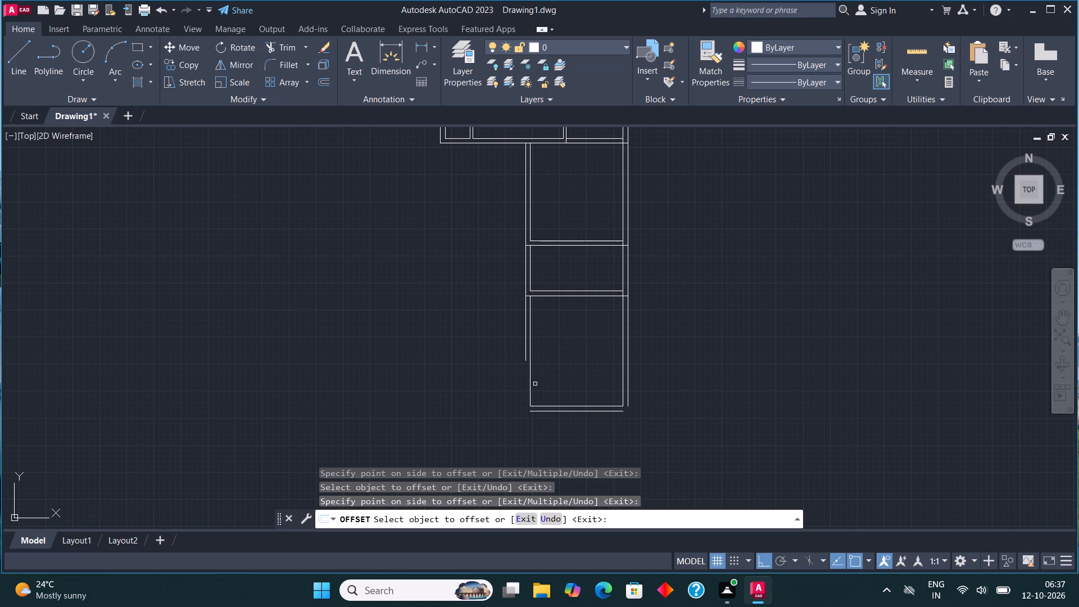
pyautogui.click(531, 381)
pyautogui.click(517, 377)
# Fillet the outer wall lines of the 17' deep room at its bottom-left and bottom-right corners.
pyautogui.click(285, 67)
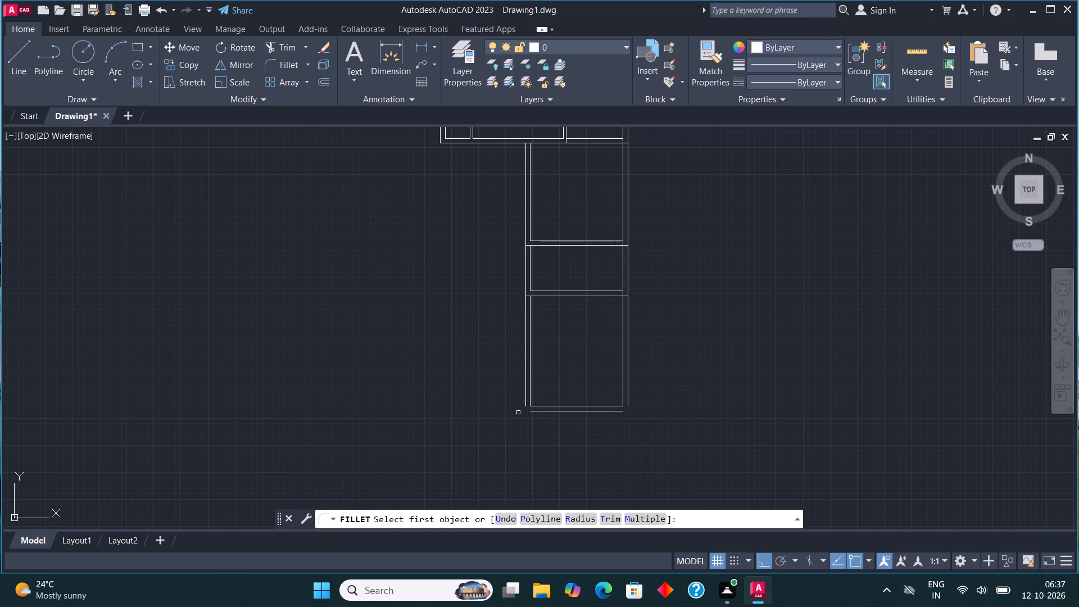
pyautogui.click(523, 387)
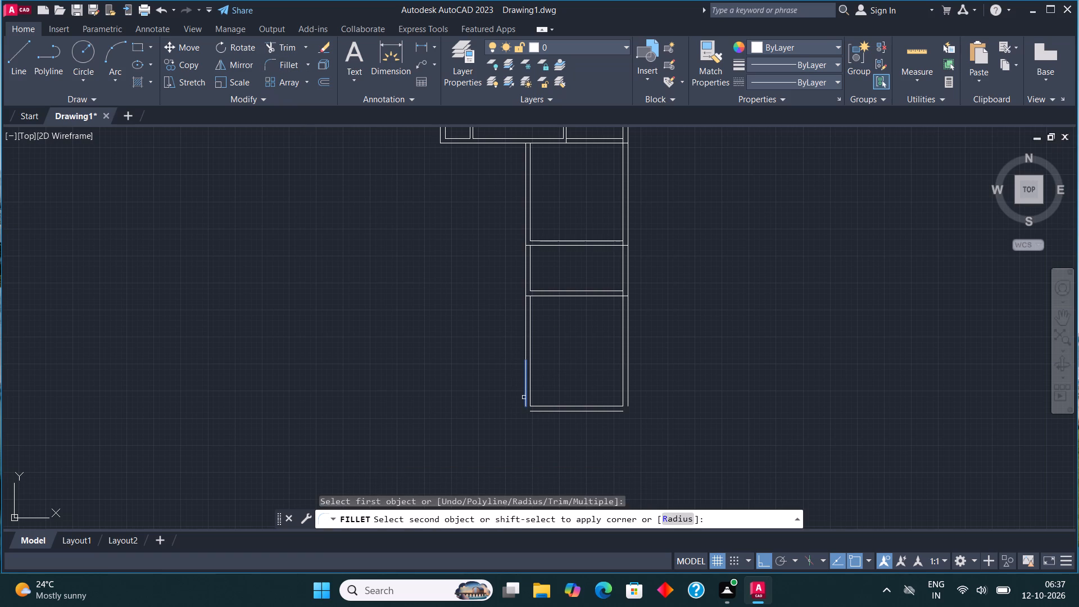
pyautogui.click(534, 412)
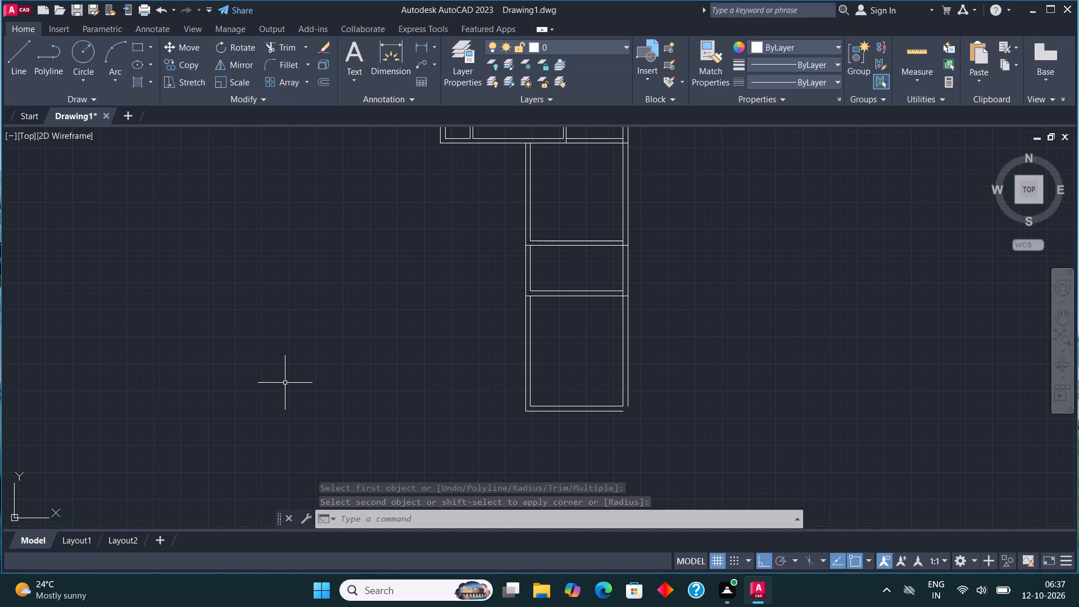
pyautogui.click(294, 60)
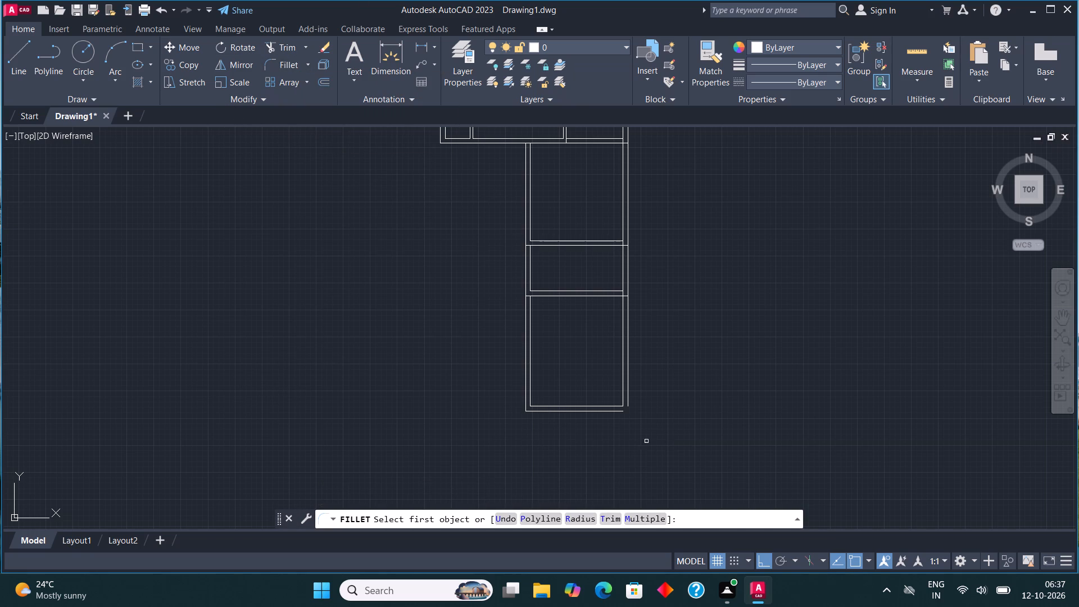
pyautogui.click(619, 413)
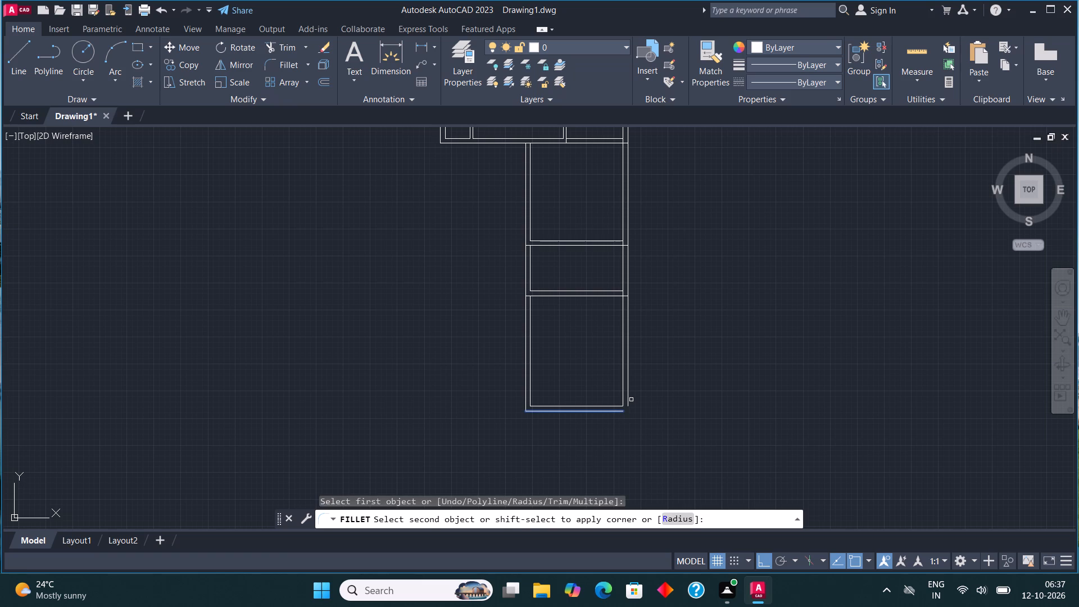
pyautogui.click(628, 395)
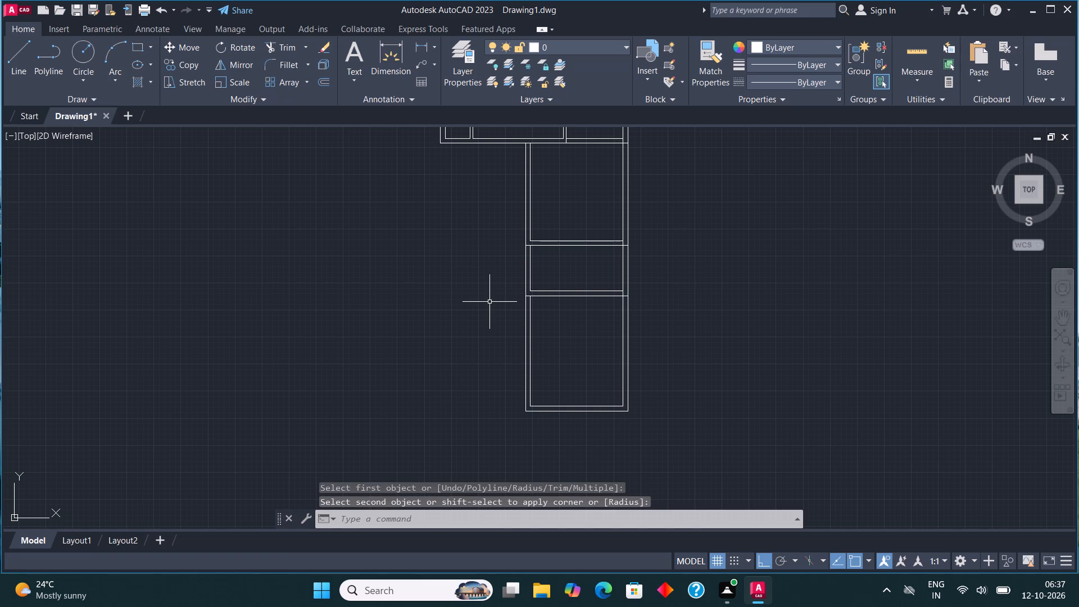
# Draw a line from the 17' room's inner bottom-left corner across its left wall, then 13'6" left, 6' up, and right to the outer wall.
pyautogui.scroll(-1, 488, 302)
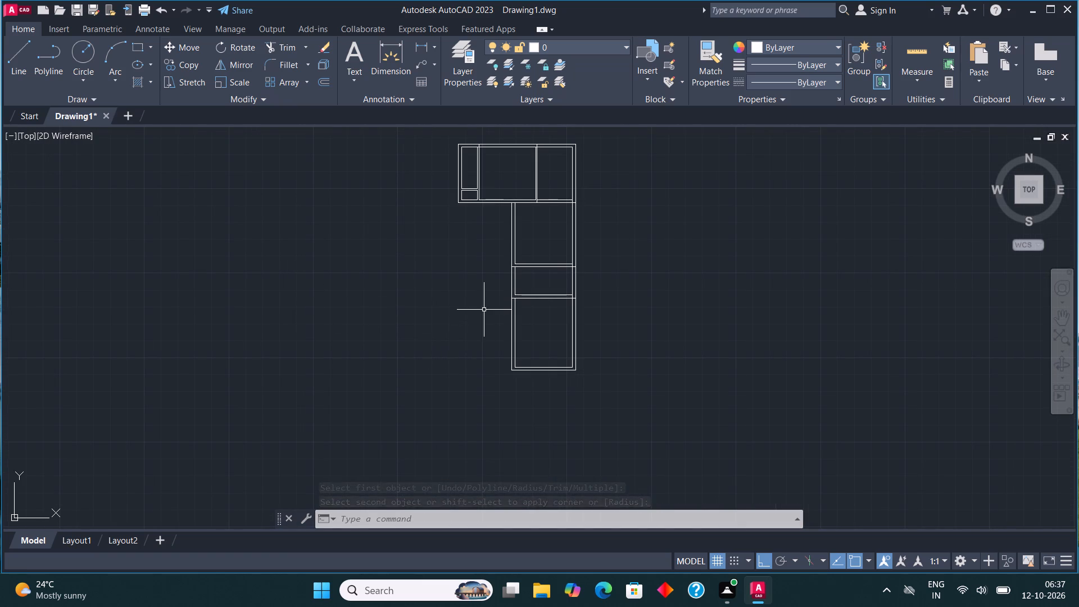
pyautogui.moveTo(491, 312); pyautogui.dragTo(509, 324, button='middle')
pyautogui.scroll(1, 509, 324)
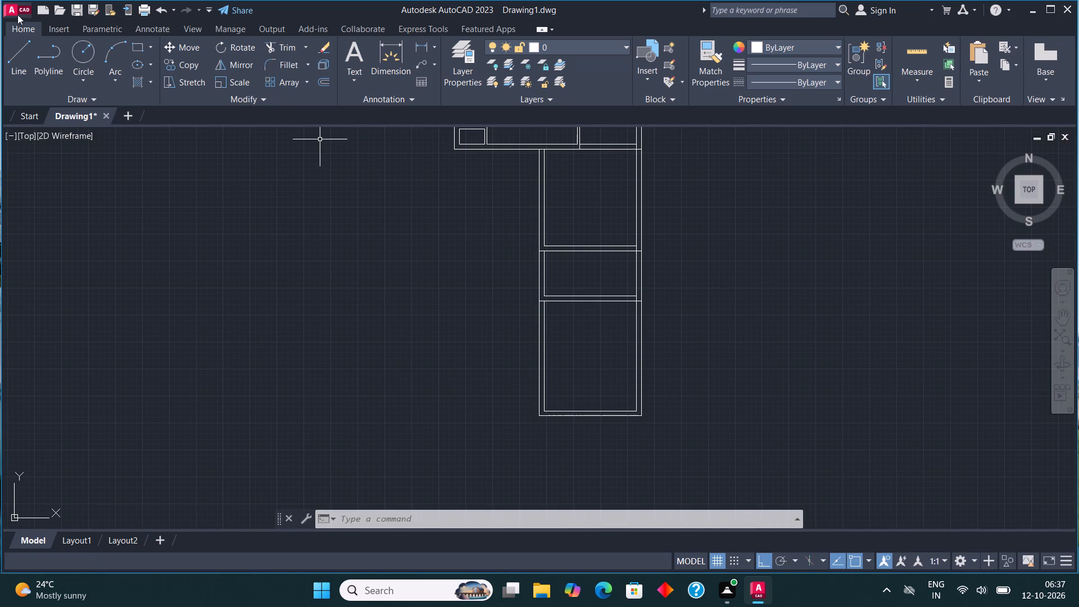
pyautogui.click(9, 56)
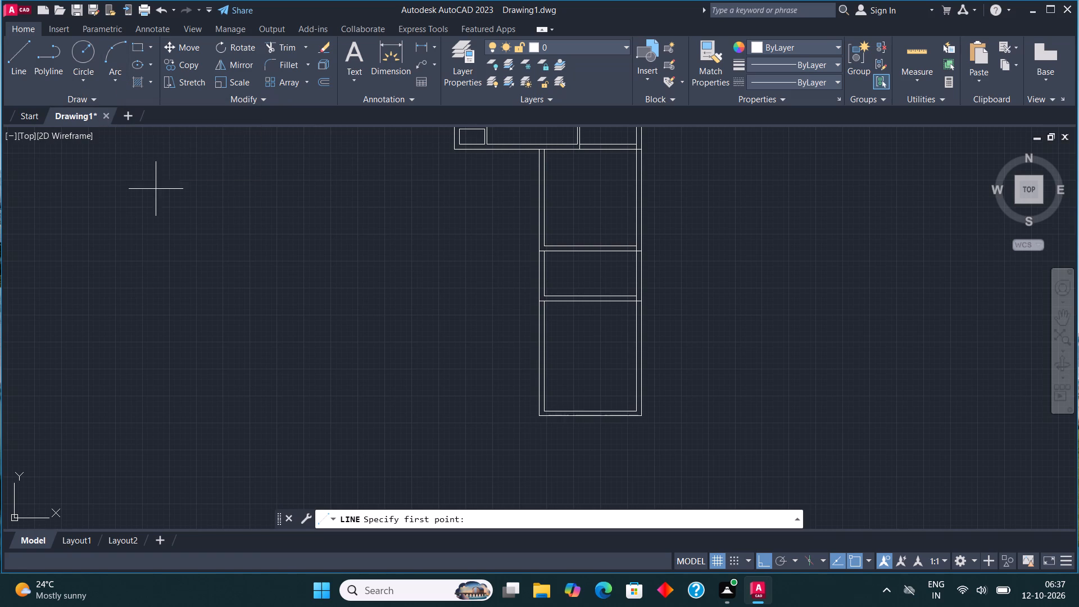
pyautogui.scroll(4, 518, 422)
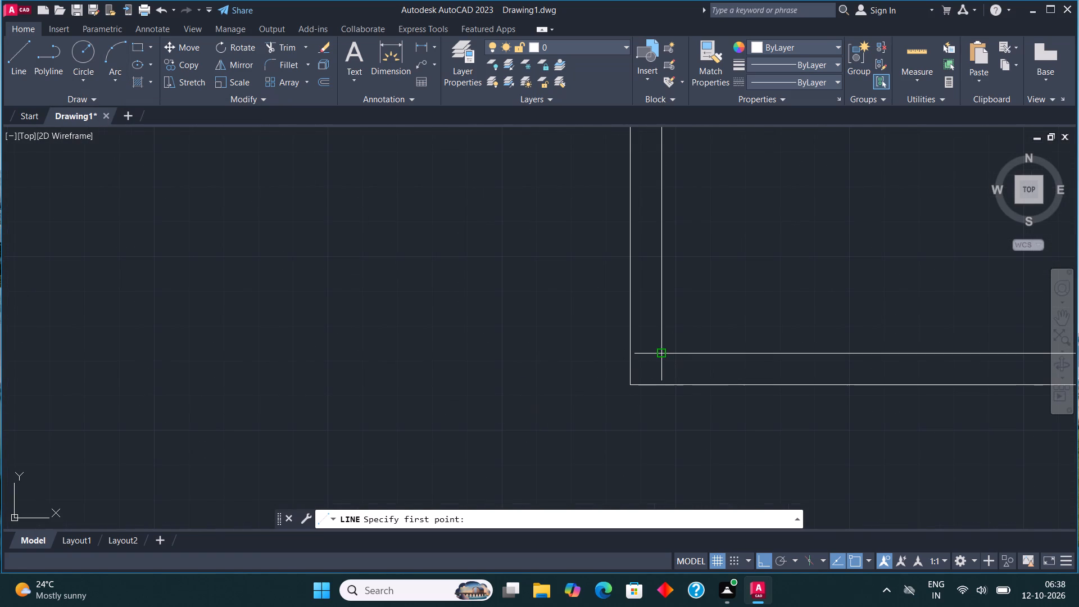
pyautogui.click(663, 352)
pyautogui.click(631, 353)
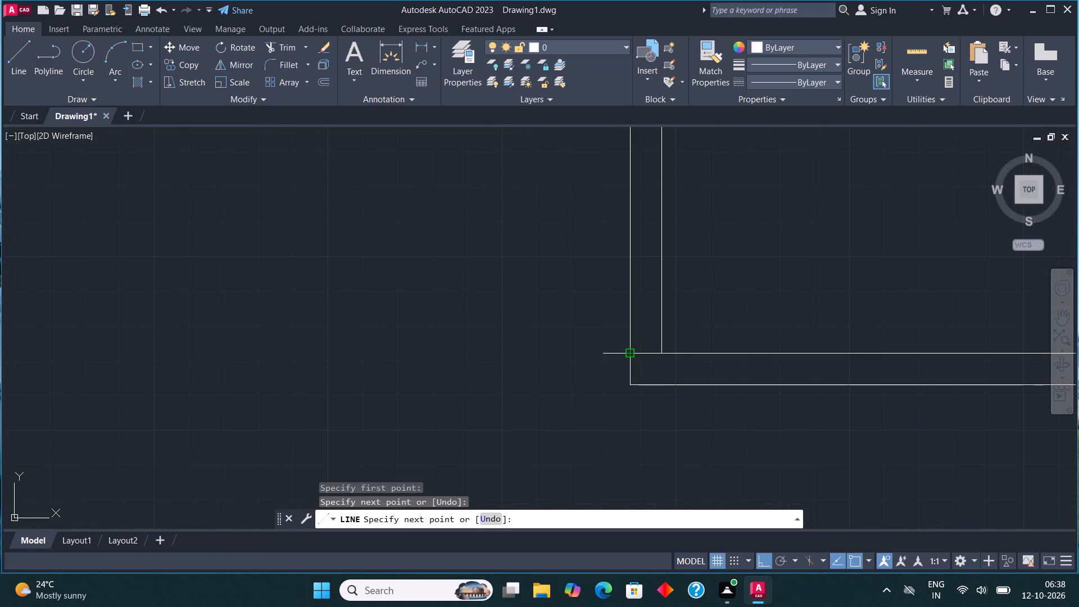
pyautogui.write('13\'6"')
pyautogui.press('Return')
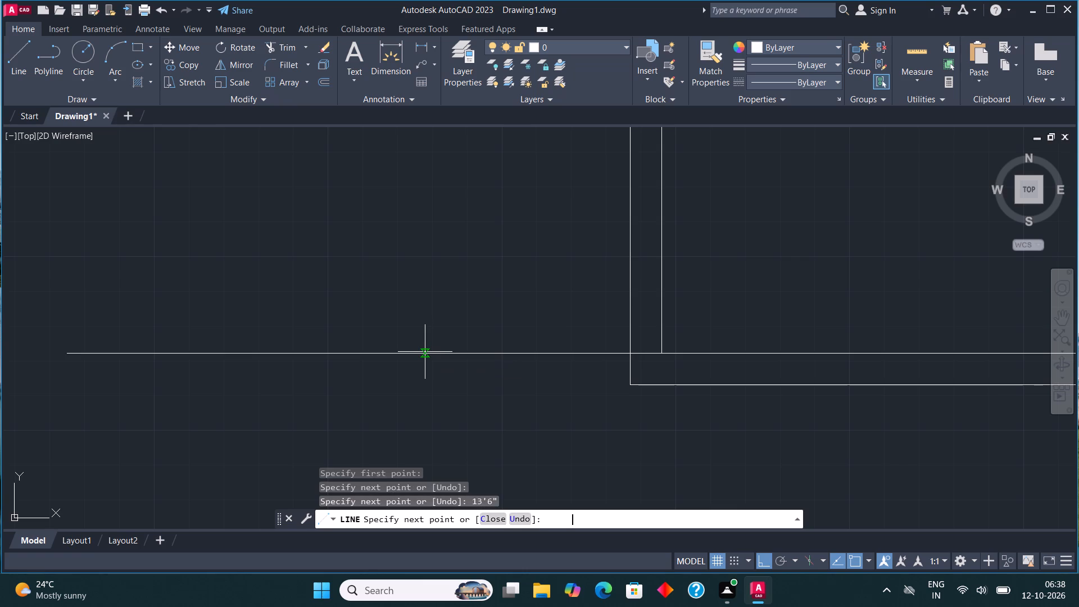
pyautogui.scroll(-3, 425, 352)
pyautogui.scroll(1, 358, 284)
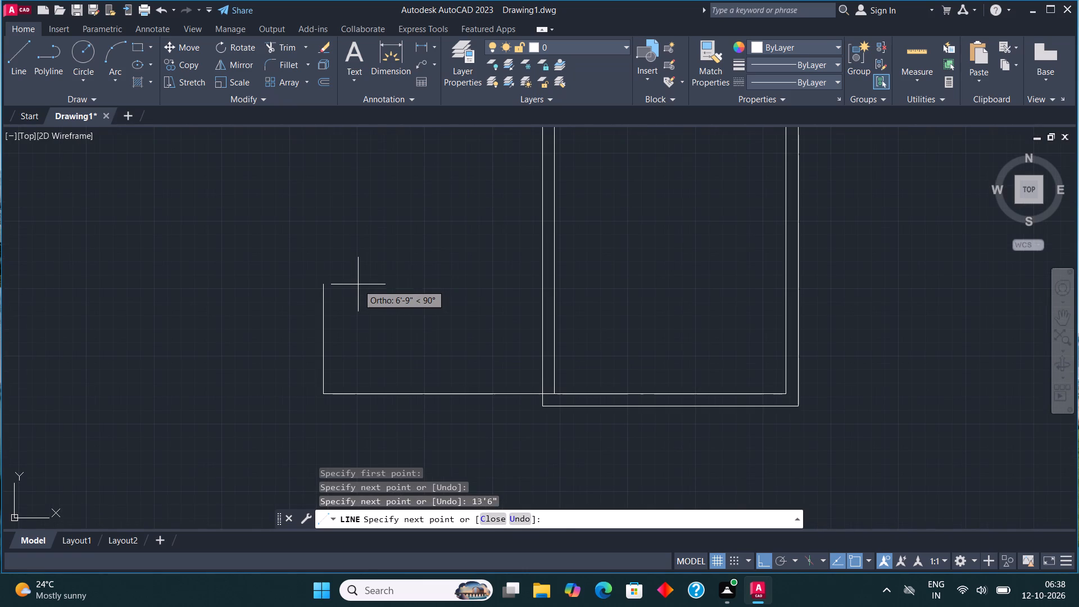
pyautogui.write("6'")
pyautogui.press('Return')
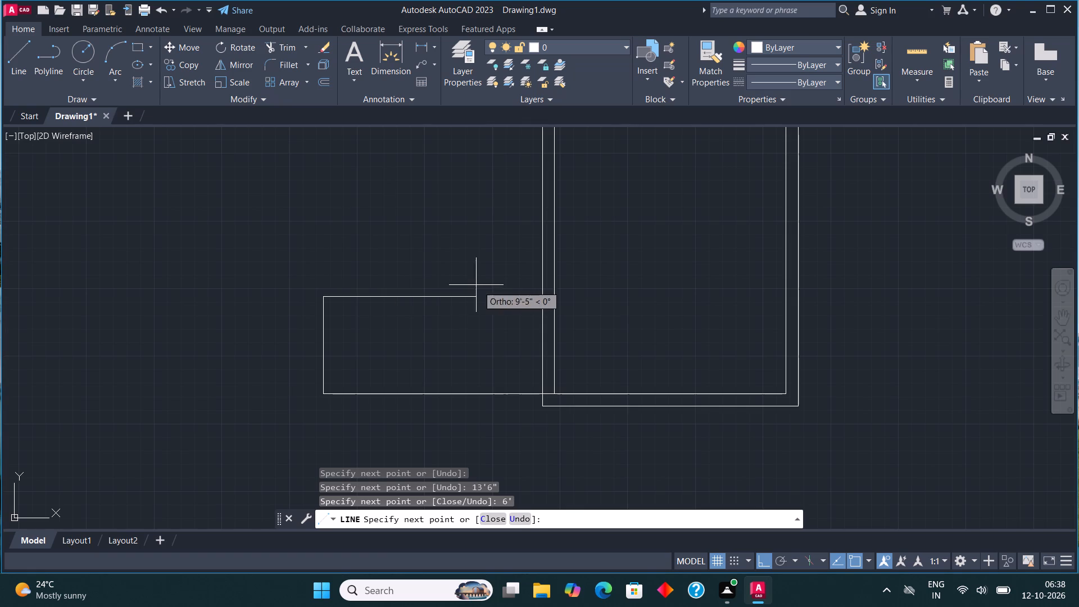
pyautogui.click(537, 298)
pyautogui.press('Escape')
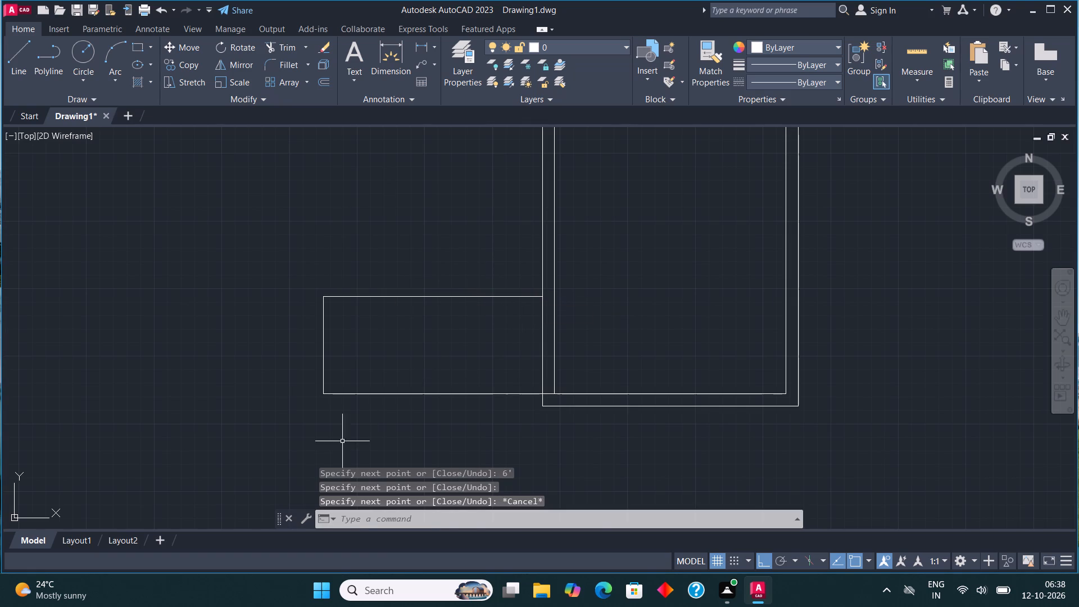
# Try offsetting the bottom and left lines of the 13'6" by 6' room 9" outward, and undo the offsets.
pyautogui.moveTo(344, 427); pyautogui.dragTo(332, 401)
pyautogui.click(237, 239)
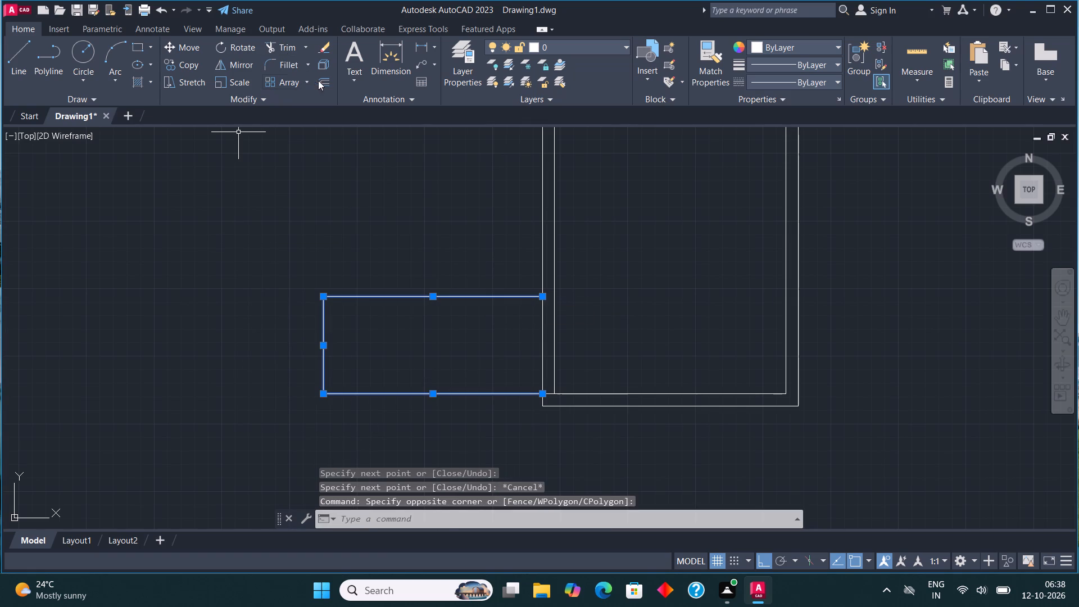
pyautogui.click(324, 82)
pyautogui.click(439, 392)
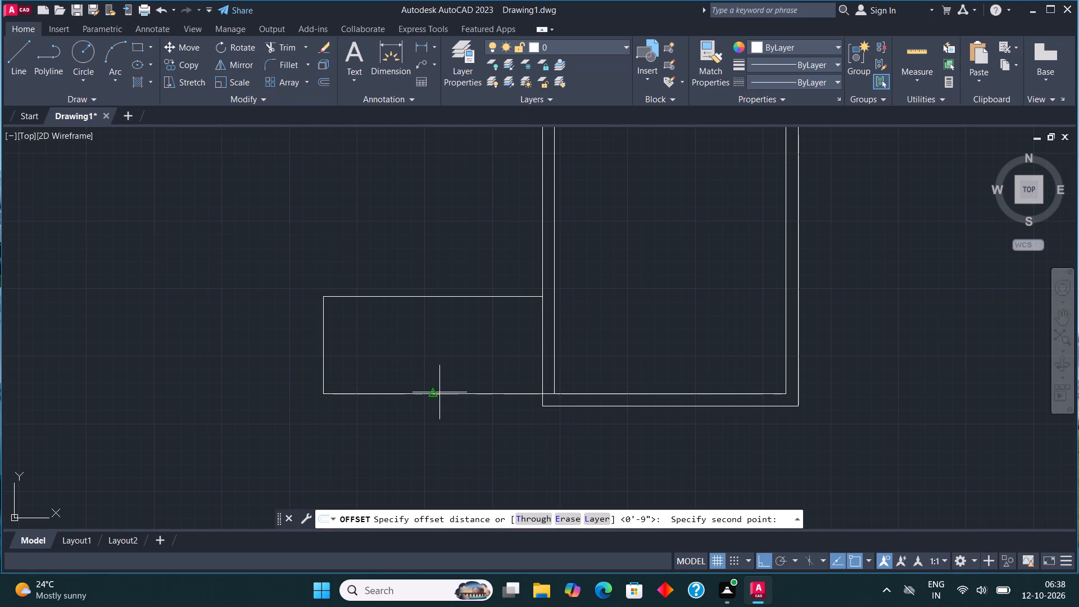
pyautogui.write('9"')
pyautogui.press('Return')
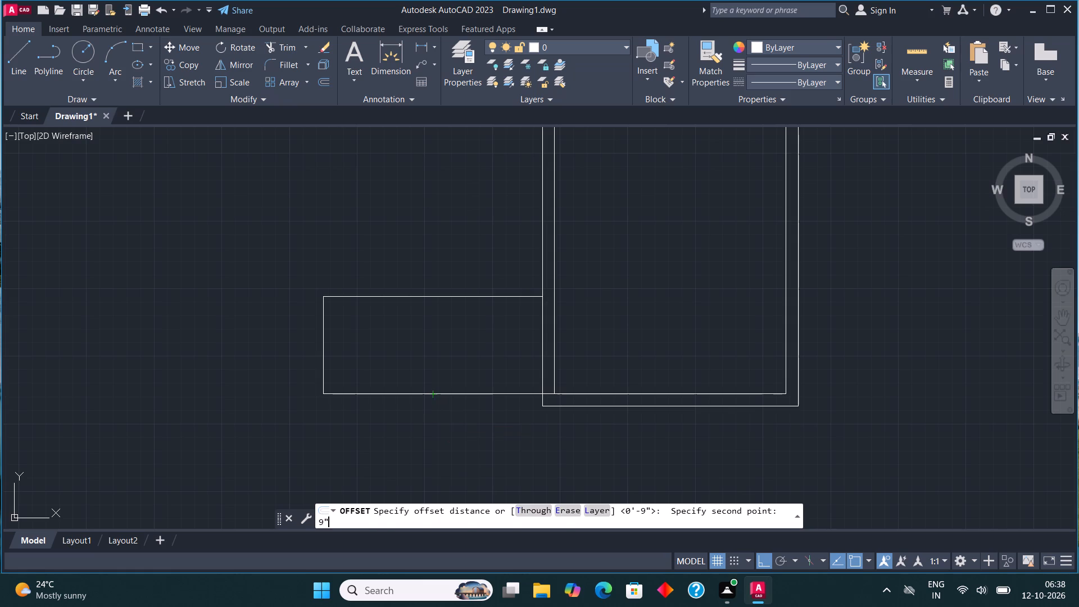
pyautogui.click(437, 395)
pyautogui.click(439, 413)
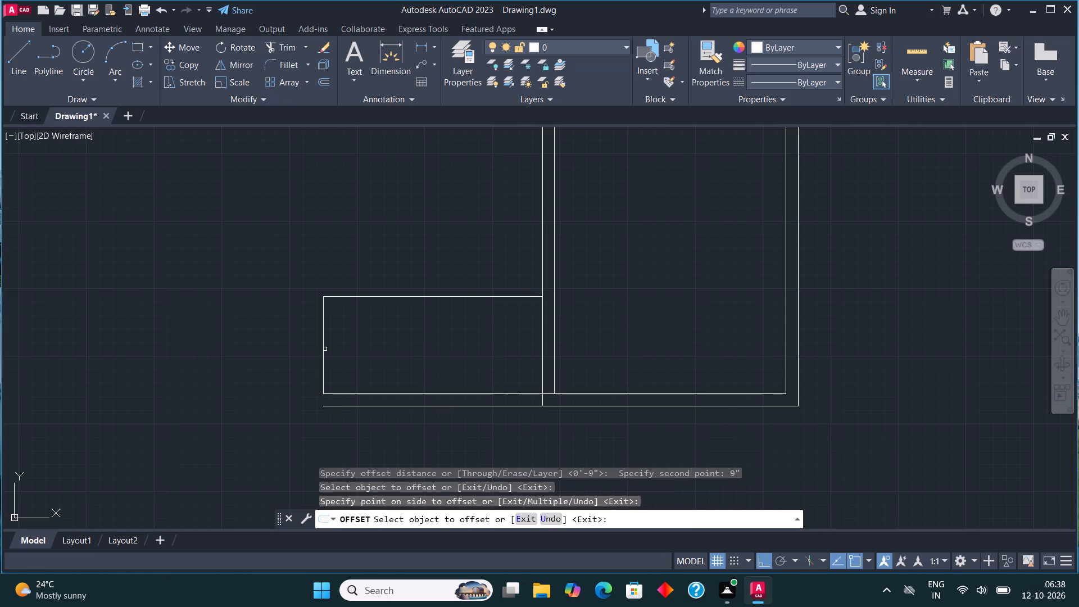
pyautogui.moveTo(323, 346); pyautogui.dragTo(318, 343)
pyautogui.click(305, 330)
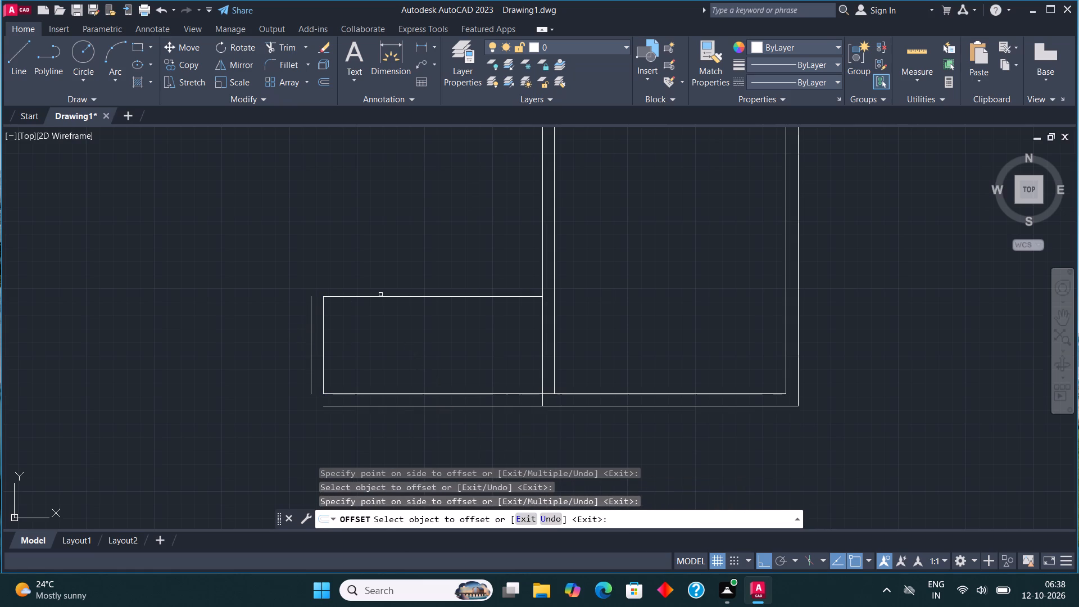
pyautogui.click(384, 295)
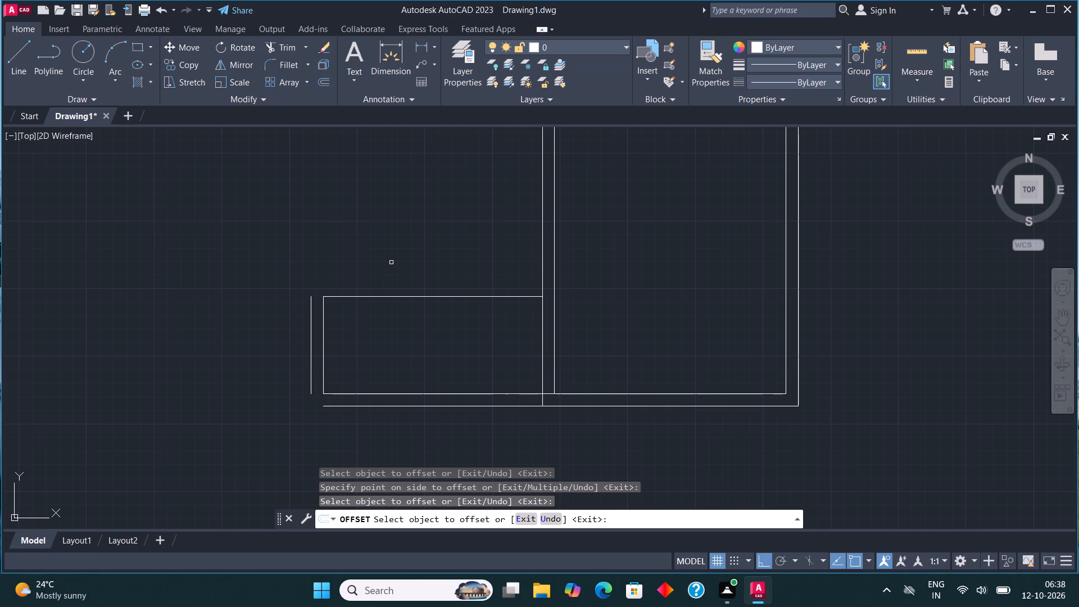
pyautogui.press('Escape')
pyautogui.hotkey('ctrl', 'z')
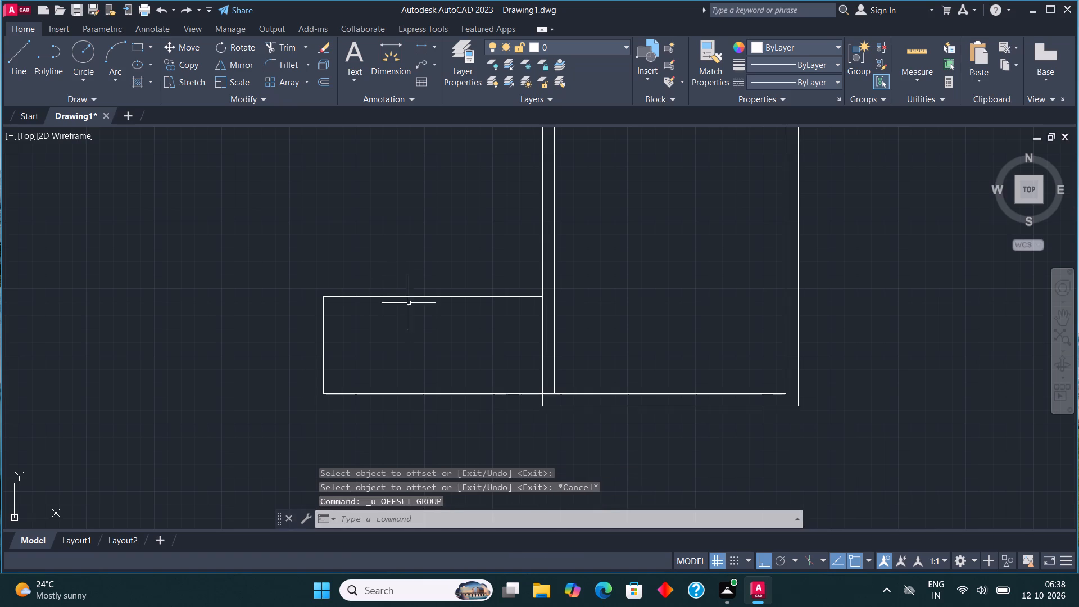
# Offset the bottom and left lines of the 13'6" by 6' room 4.5" outward.
pyautogui.click(417, 435)
pyautogui.click(294, 370)
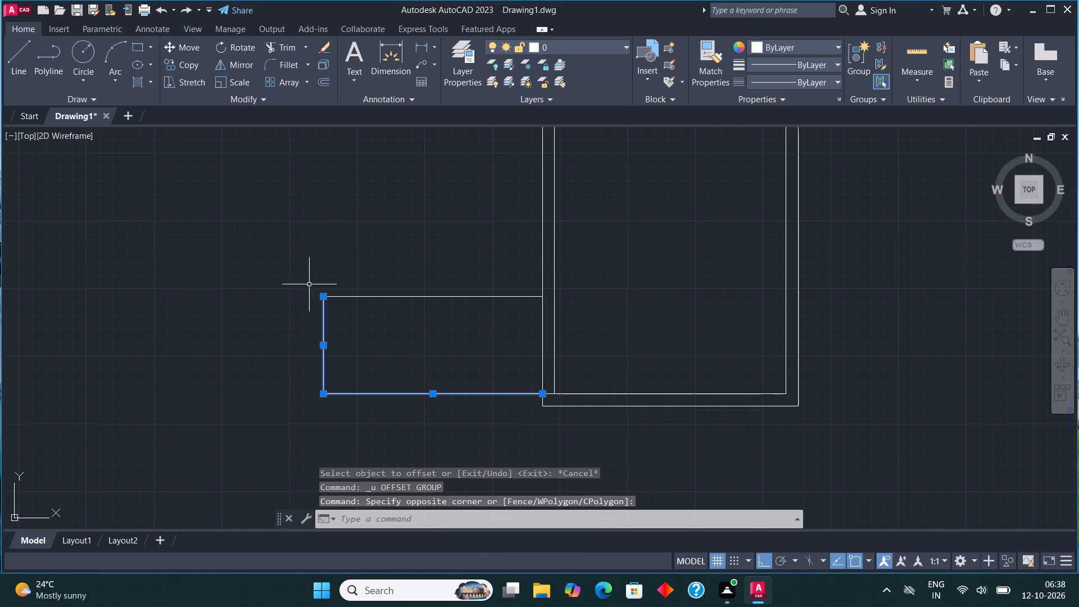
pyautogui.click(324, 72)
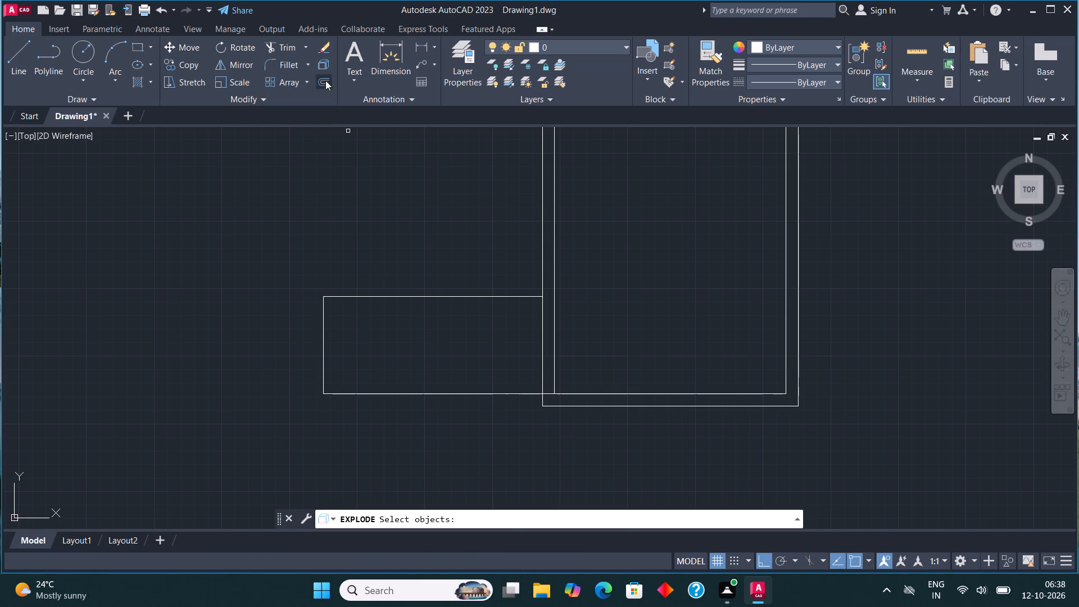
pyautogui.click(325, 80)
pyautogui.click(425, 392)
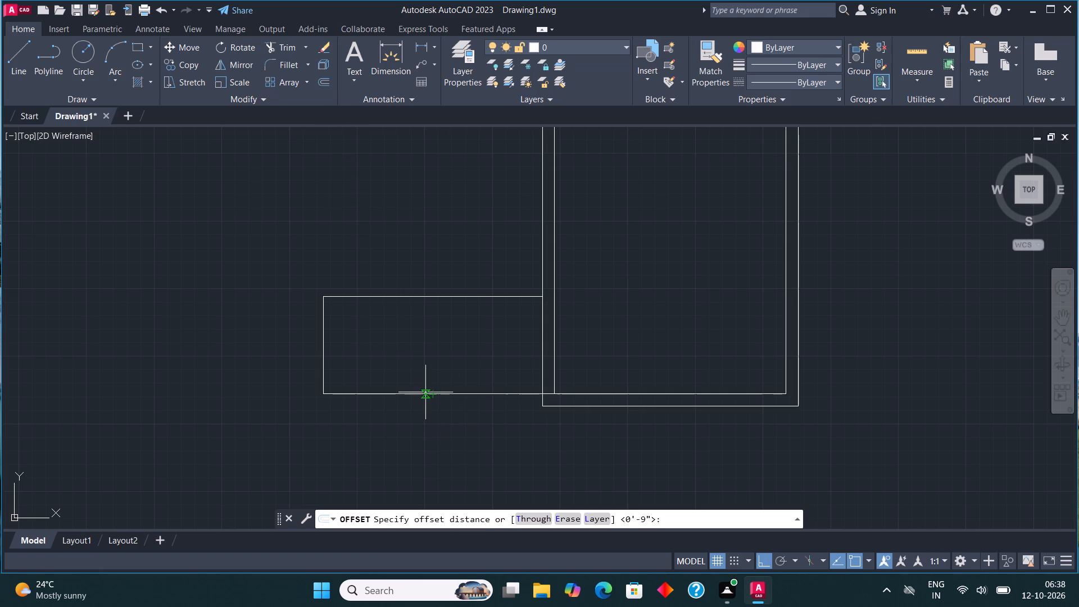
pyautogui.write('4.5"')
pyautogui.press('Return')
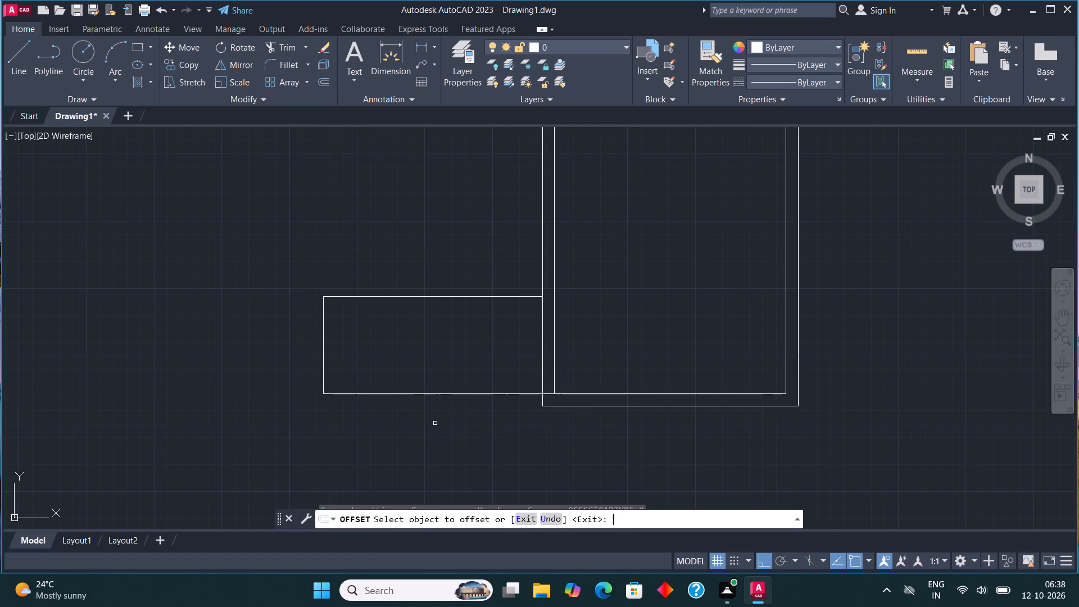
pyautogui.click(435, 397)
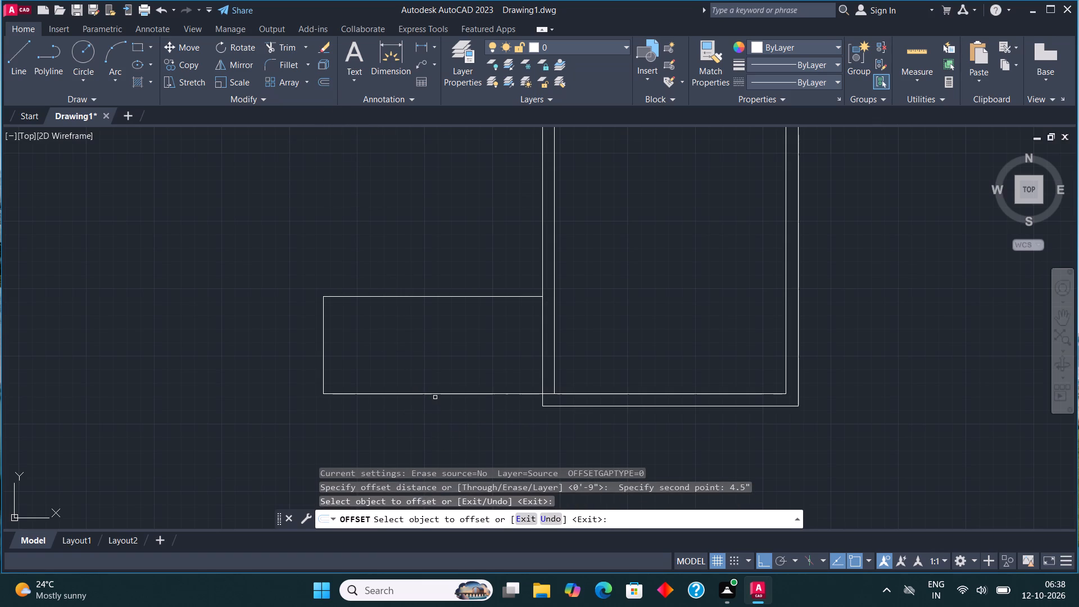
pyautogui.click(435, 393)
pyautogui.moveTo(438, 410); pyautogui.dragTo(442, 434)
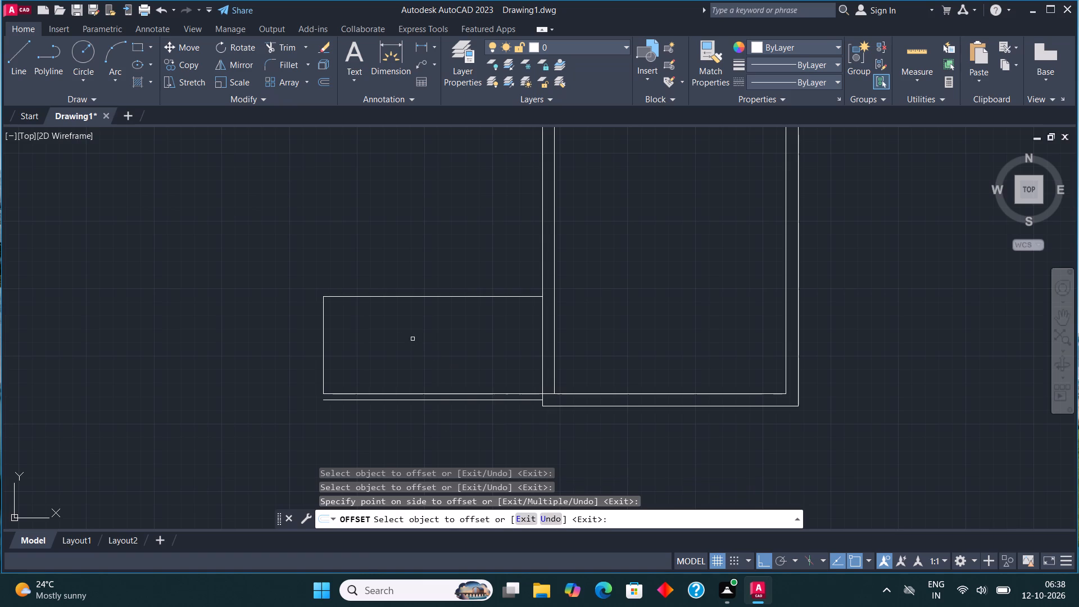
pyautogui.click(323, 348)
pyautogui.click(310, 337)
pyautogui.press('Escape')
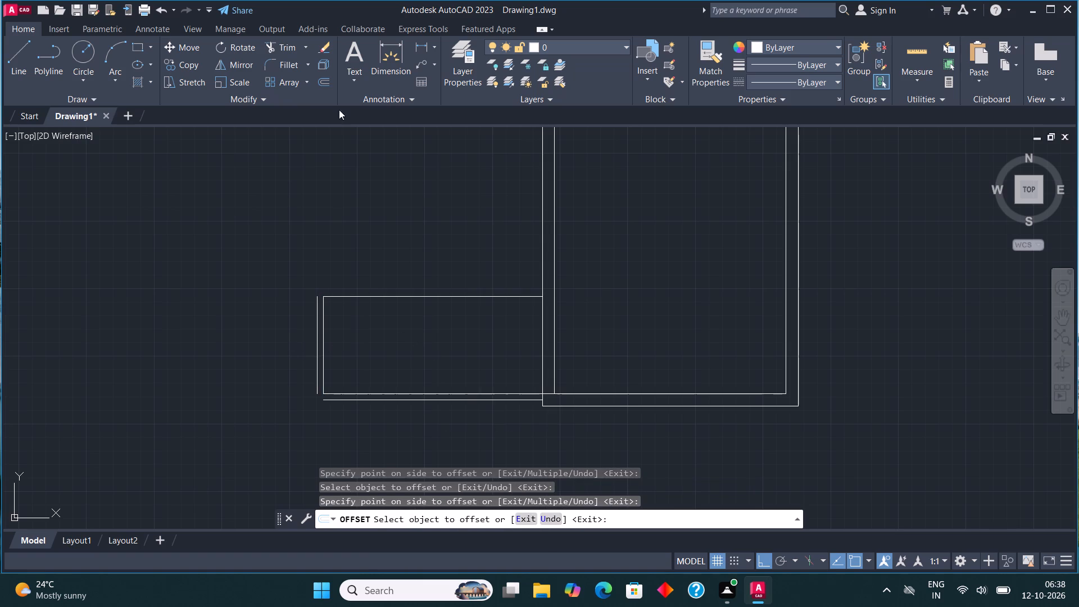
# Fillet the two outer wall lines of the 13'6" by 6' room at its bottom-left corner.
pyautogui.click(285, 63)
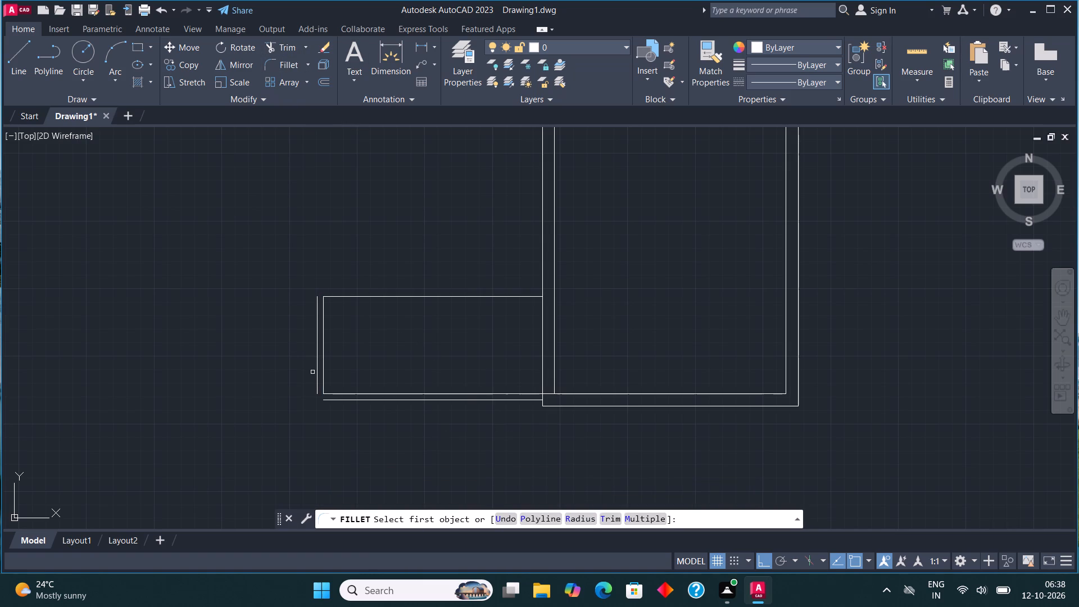
pyautogui.click(318, 375)
pyautogui.click(330, 399)
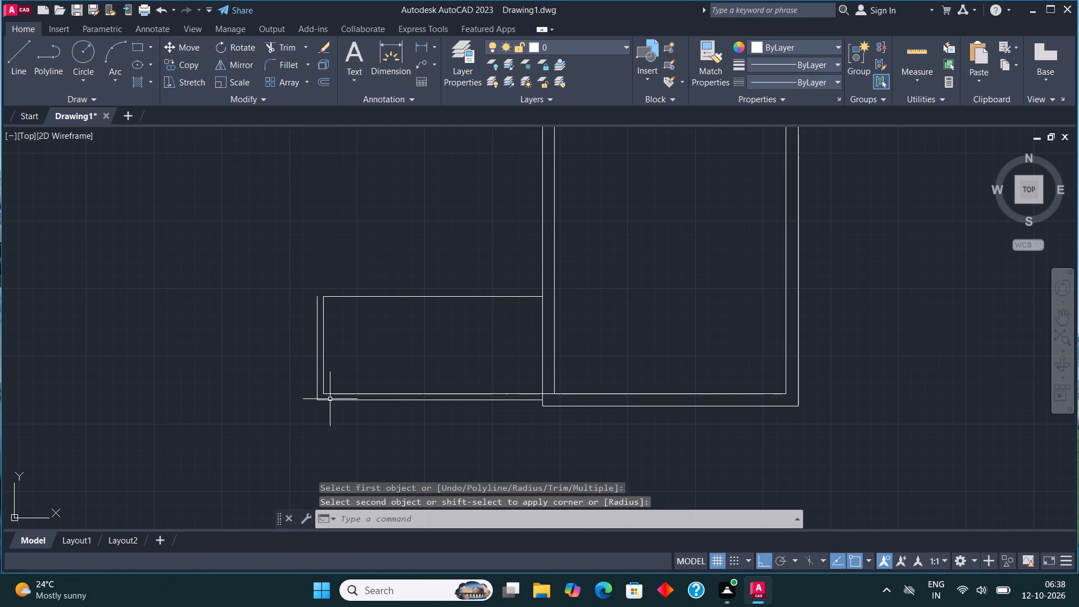
# Move the whole 13'6" by 6' room down from its outer wall's bottom-right end to the 17' room's outer bottom-left corner.
pyautogui.click(382, 413)
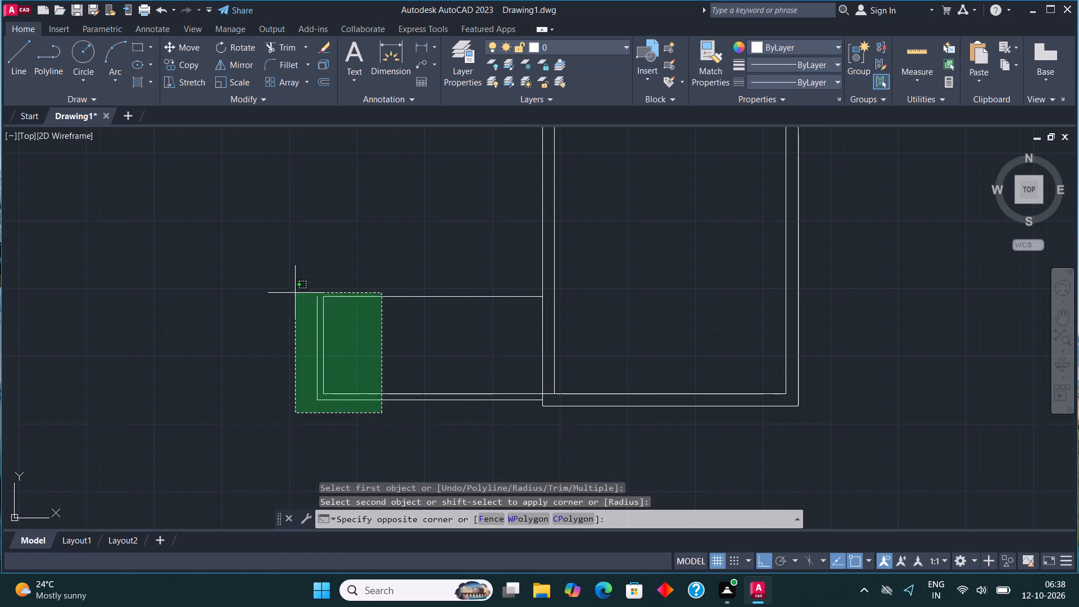
pyautogui.click(292, 277)
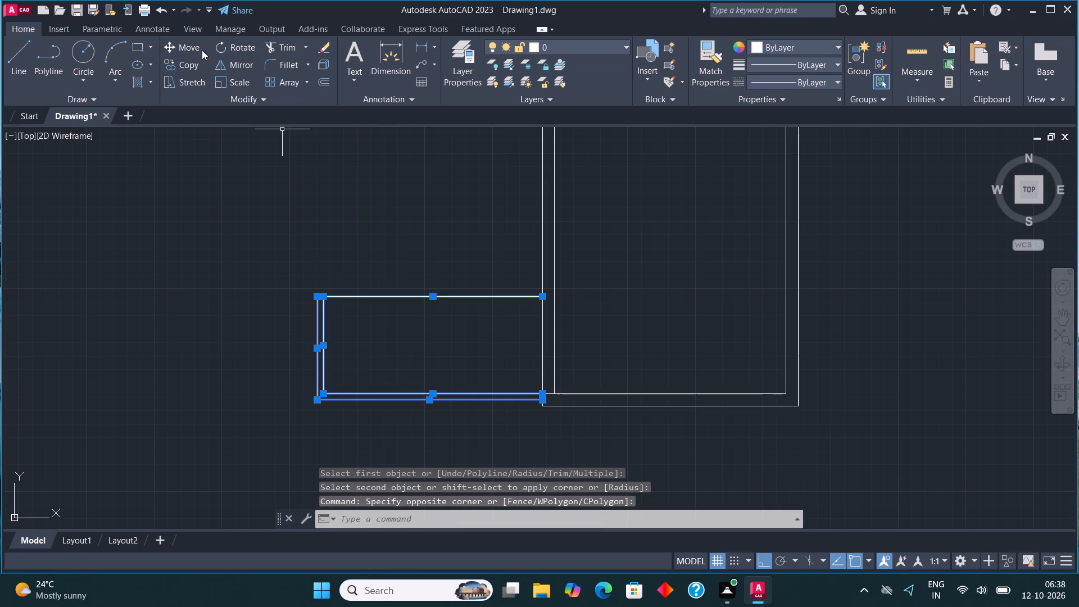
pyautogui.click(202, 49)
pyautogui.scroll(3, 543, 402)
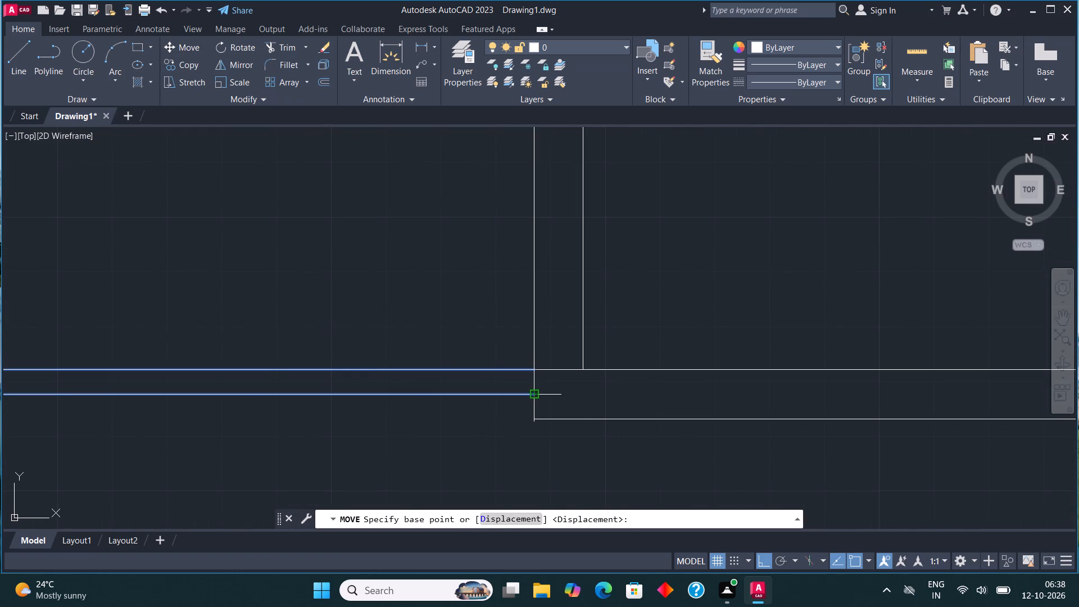
pyautogui.click(534, 393)
pyautogui.click(536, 414)
pyautogui.scroll(-4, 552, 384)
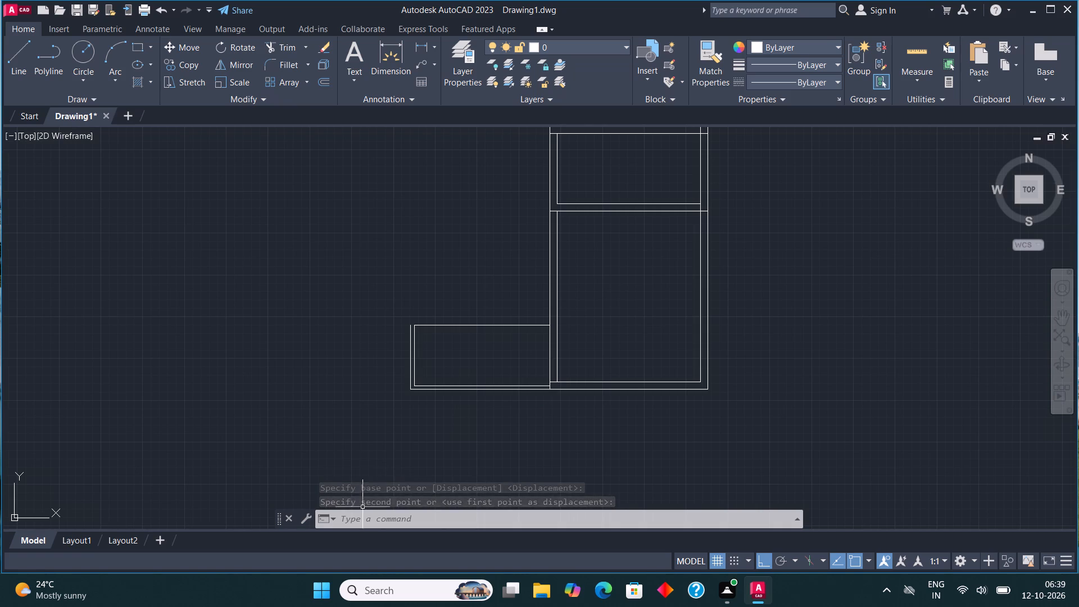
# Offset the top line of the 13'6" by 6' room 9" upward.
pyautogui.scroll(2, 511, 302)
pyautogui.click(401, 368)
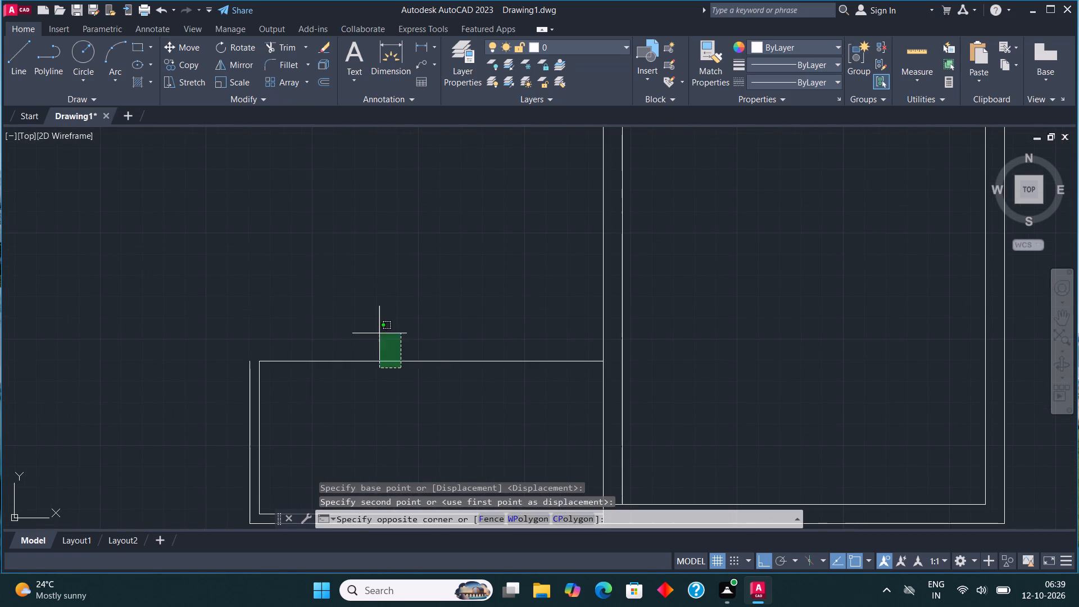
pyautogui.click(378, 332)
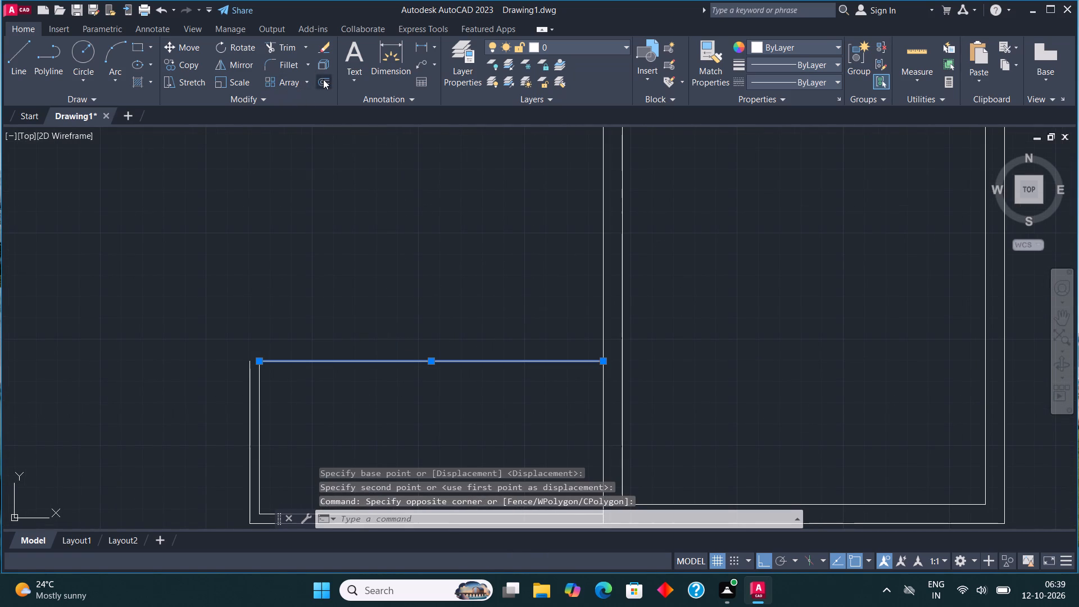
pyautogui.click(323, 79)
pyautogui.click(401, 361)
pyautogui.write('9"')
pyautogui.press('Return')
pyautogui.click(402, 303)
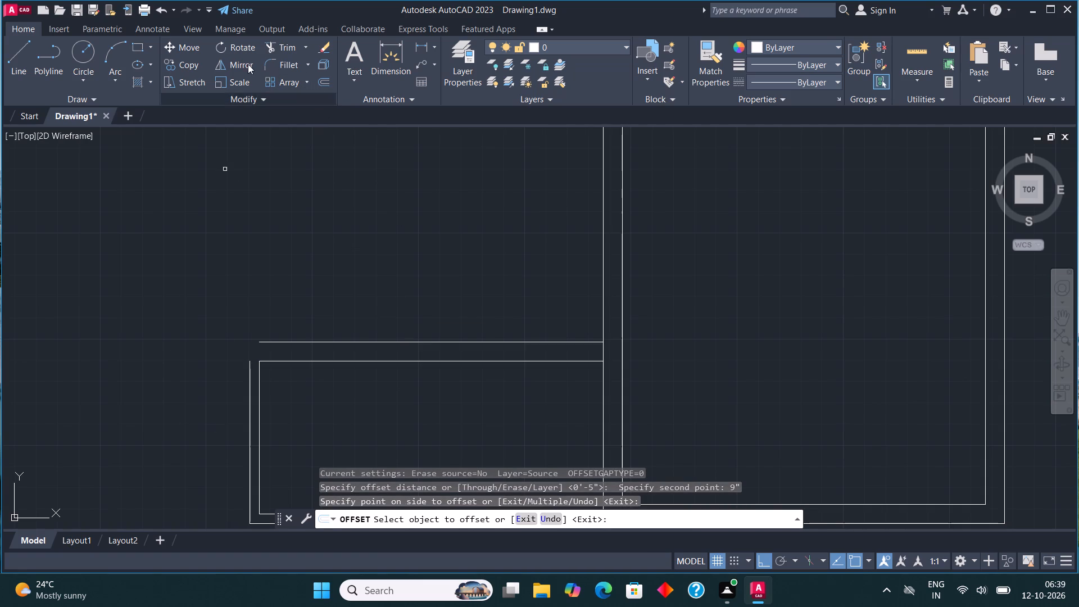
# Fillet the outer left and outer top wall lines of the 13'6" by 6' room at its top-left corner.
pyautogui.click(282, 62)
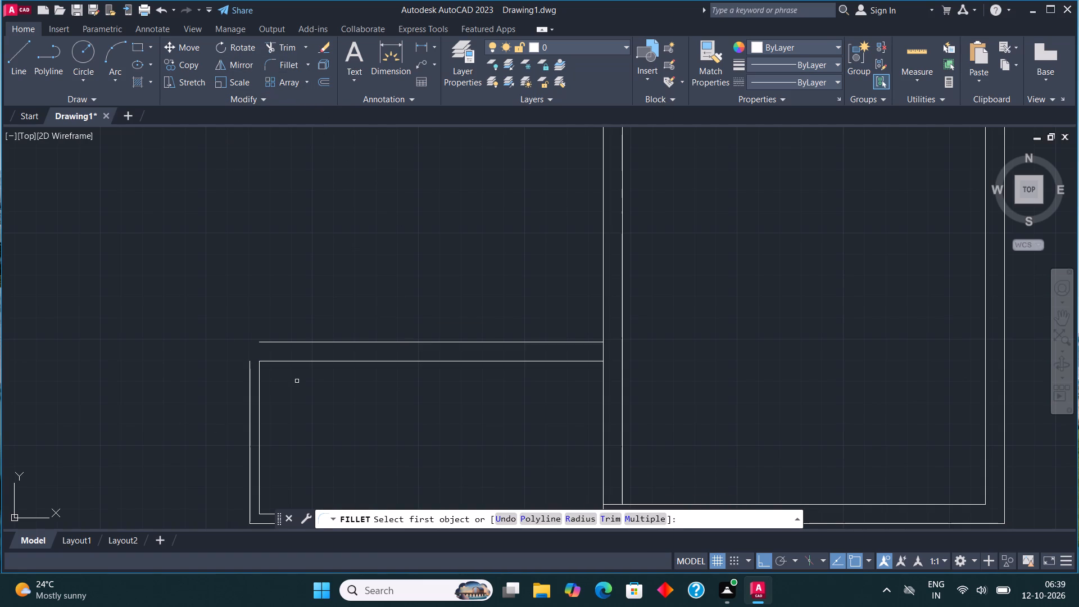
pyautogui.click(250, 369)
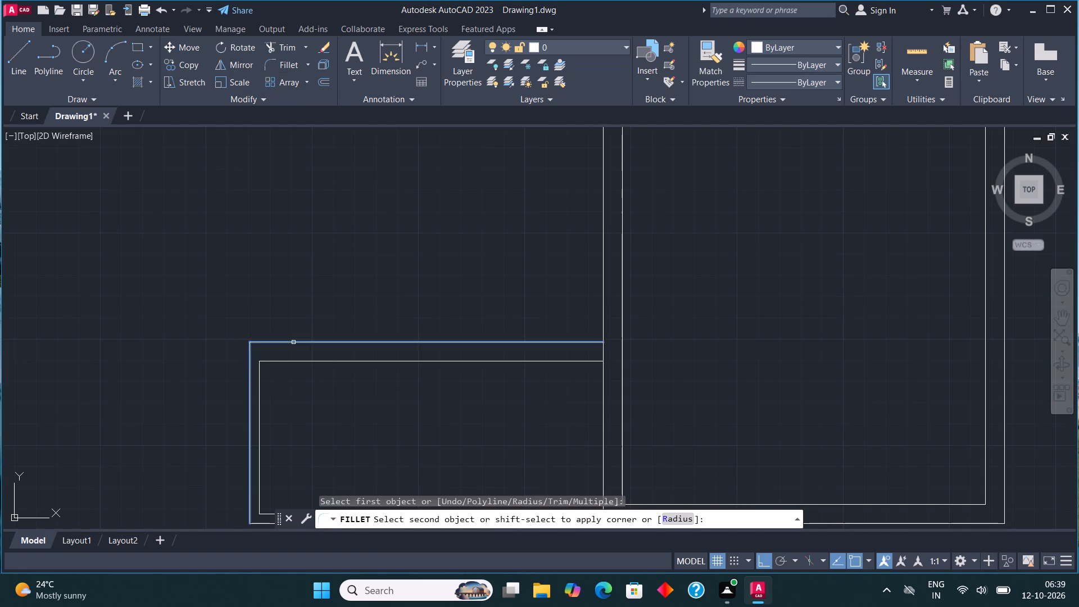
pyautogui.click(293, 342)
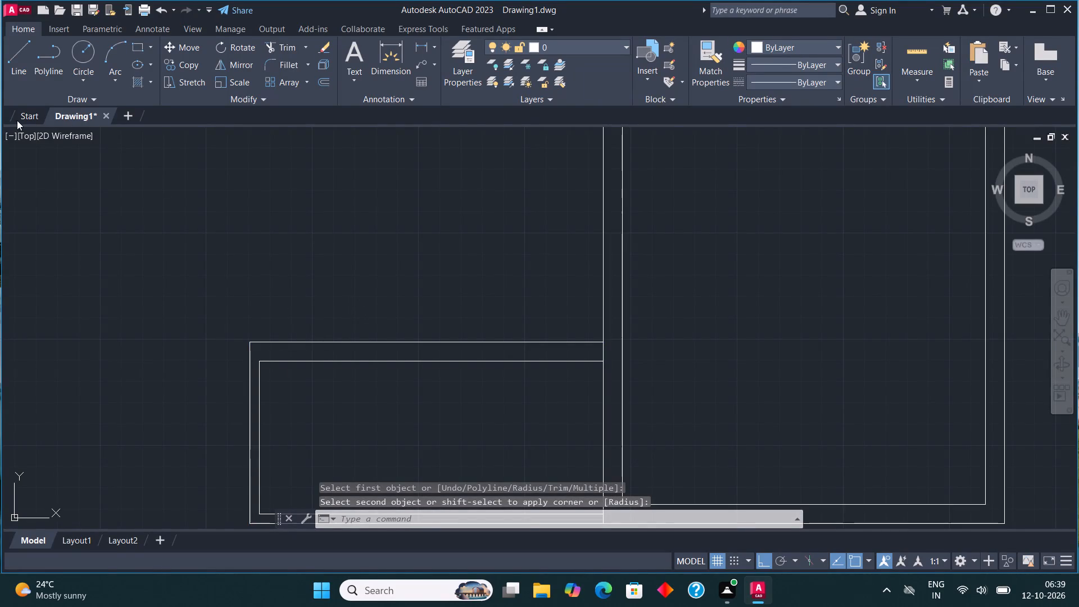
# Draw a 13'6" by 14' room outline above the 6' room, starting at its outer top line's right end.
pyautogui.click(18, 73)
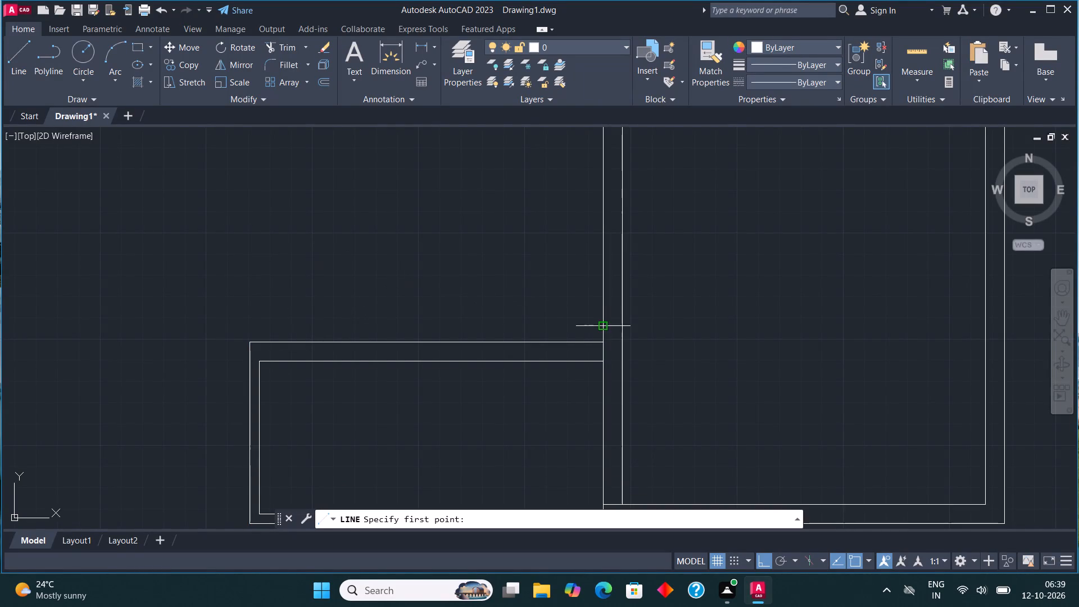
pyautogui.click(602, 341)
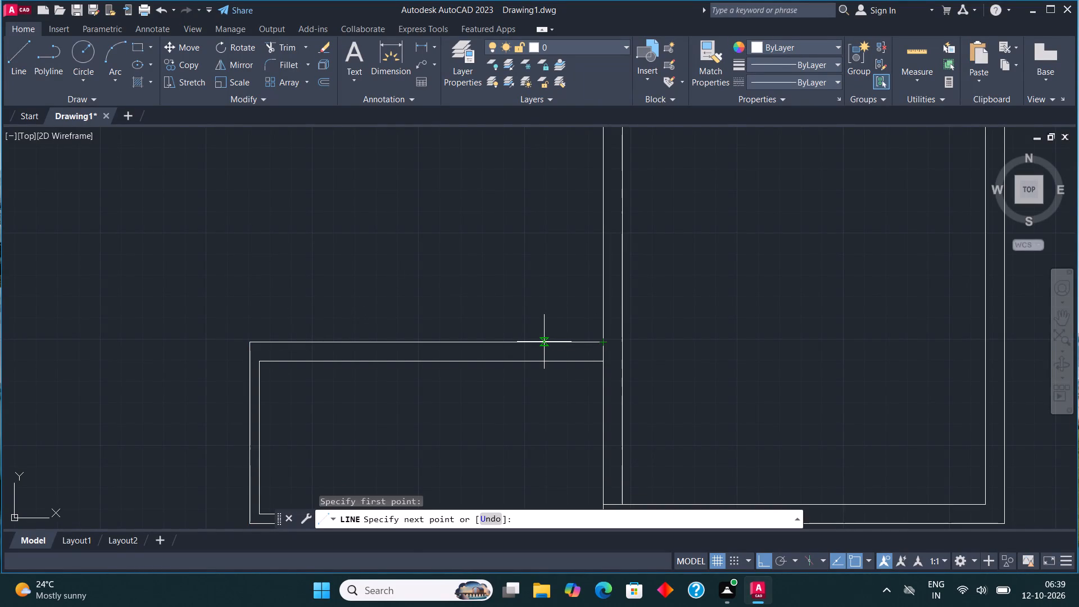
pyautogui.write("13'")
pyautogui.write('6"')
pyautogui.press('Return')
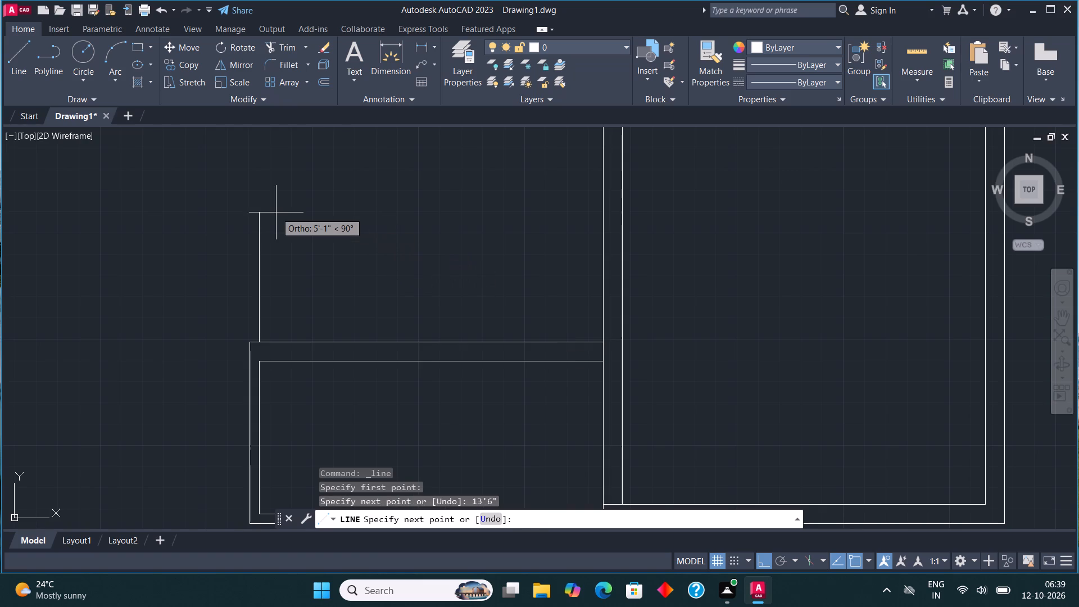
pyautogui.write("14'")
pyautogui.press('Return')
pyautogui.scroll(-4, 276, 212)
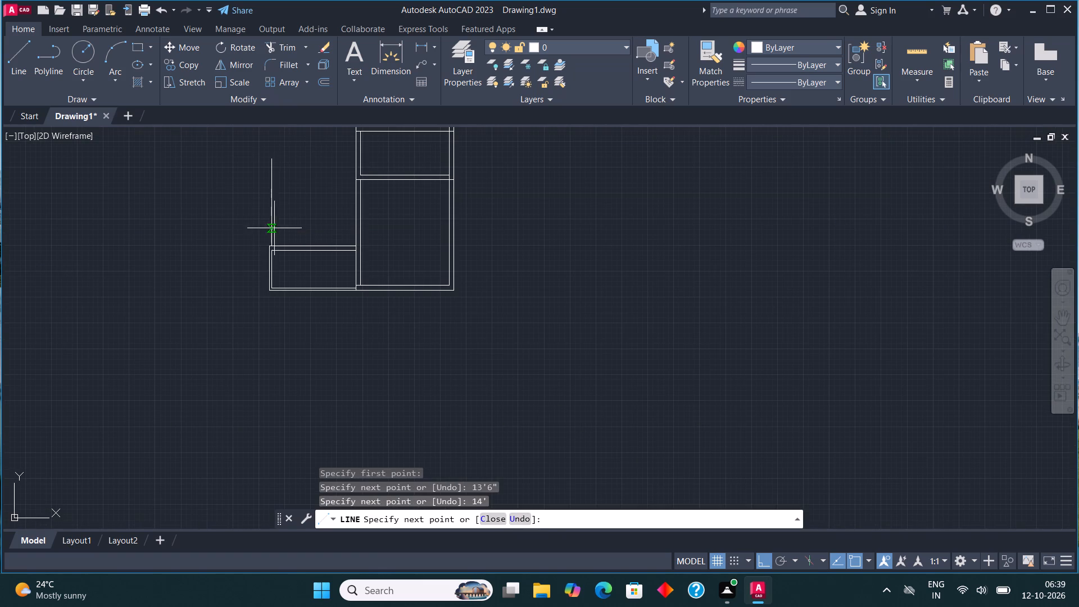
pyautogui.moveTo(305, 144); pyautogui.dragTo(331, 263, button='middle')
pyautogui.scroll(1, 312, 170)
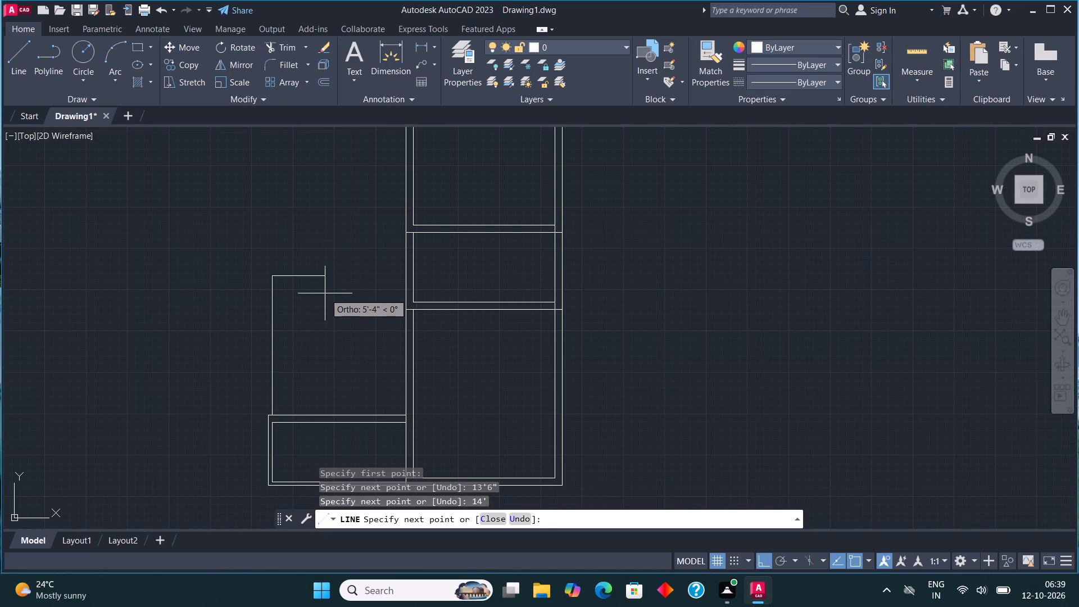
pyautogui.write('13\'6"')
pyautogui.press('Return')
pyautogui.press('Escape')
# Offset the left line of the 13'6" by 14' room 9" outward.
pyautogui.moveTo(325, 293); pyautogui.dragTo(410, 282, button='middle')
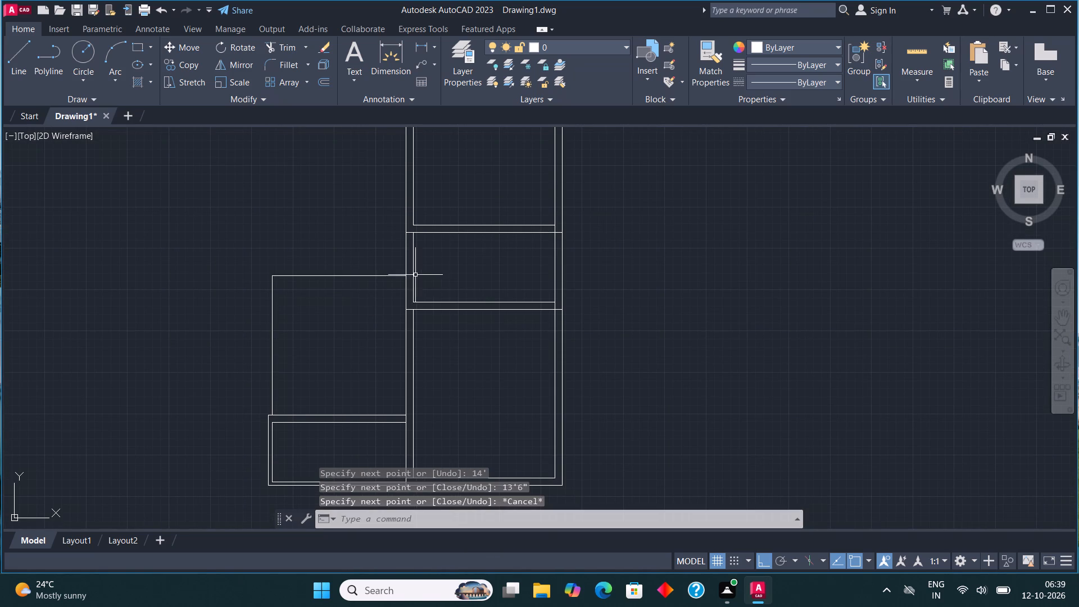
pyautogui.moveTo(196, 297); pyautogui.dragTo(314, 269, button='middle')
pyautogui.scroll(1, 449, 285)
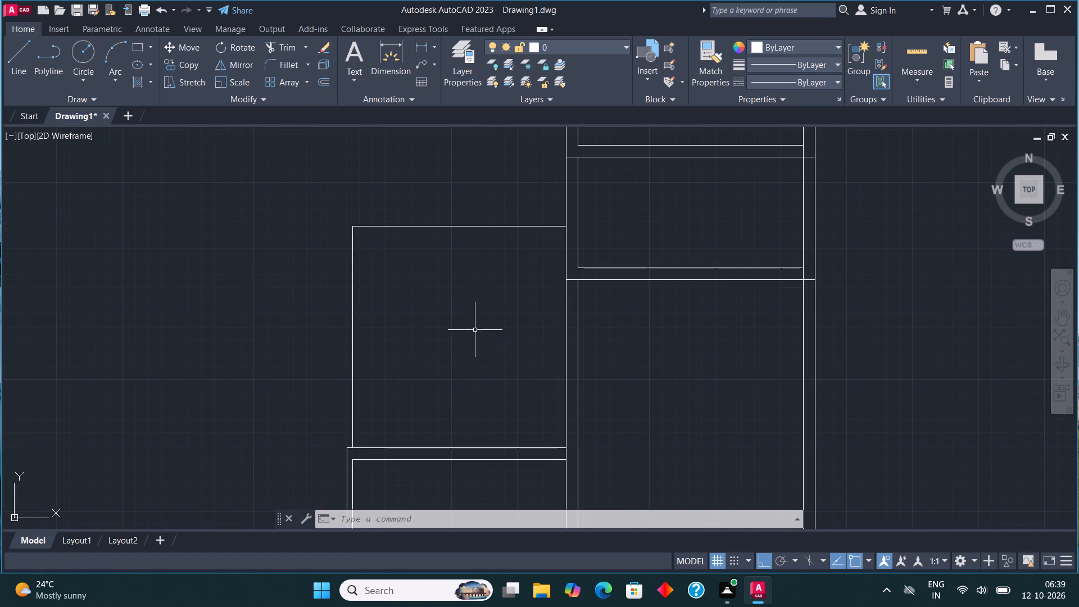
pyautogui.click(411, 339)
pyautogui.click(329, 189)
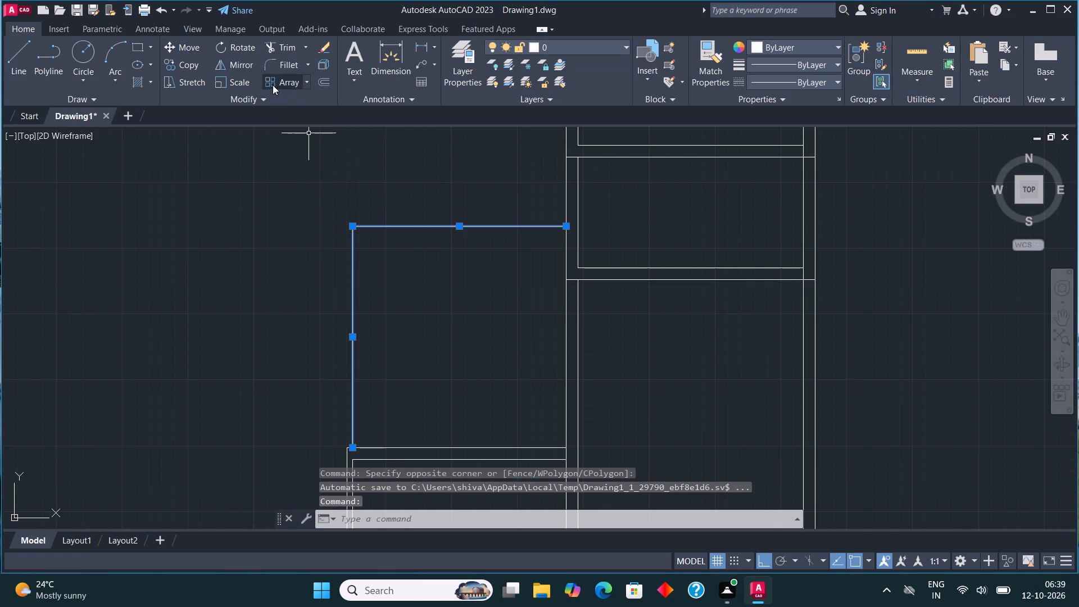
pyautogui.click(323, 74)
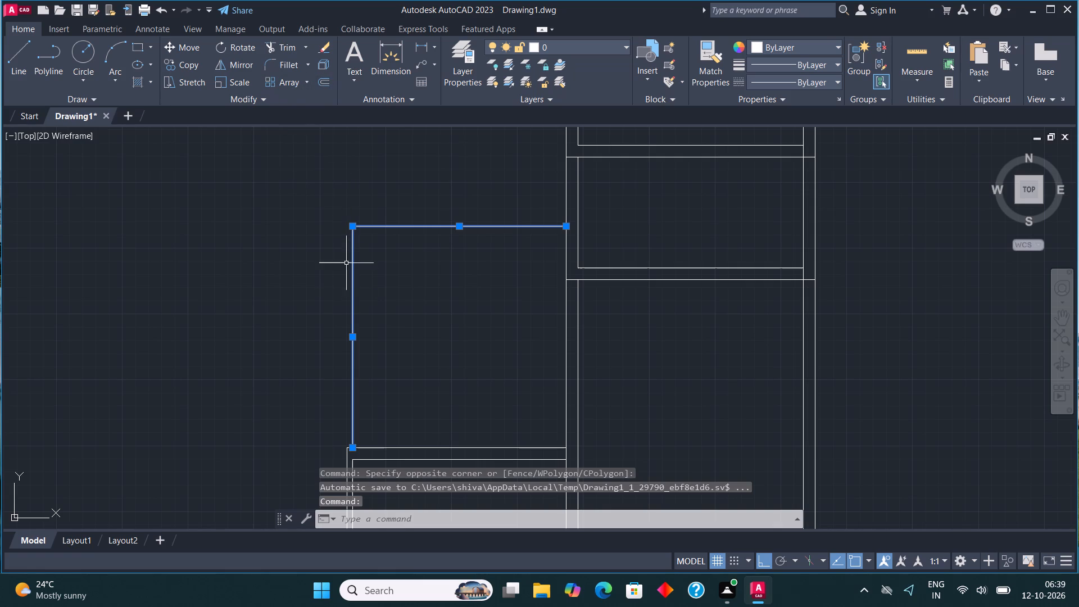
pyautogui.click(323, 75)
pyautogui.click(348, 332)
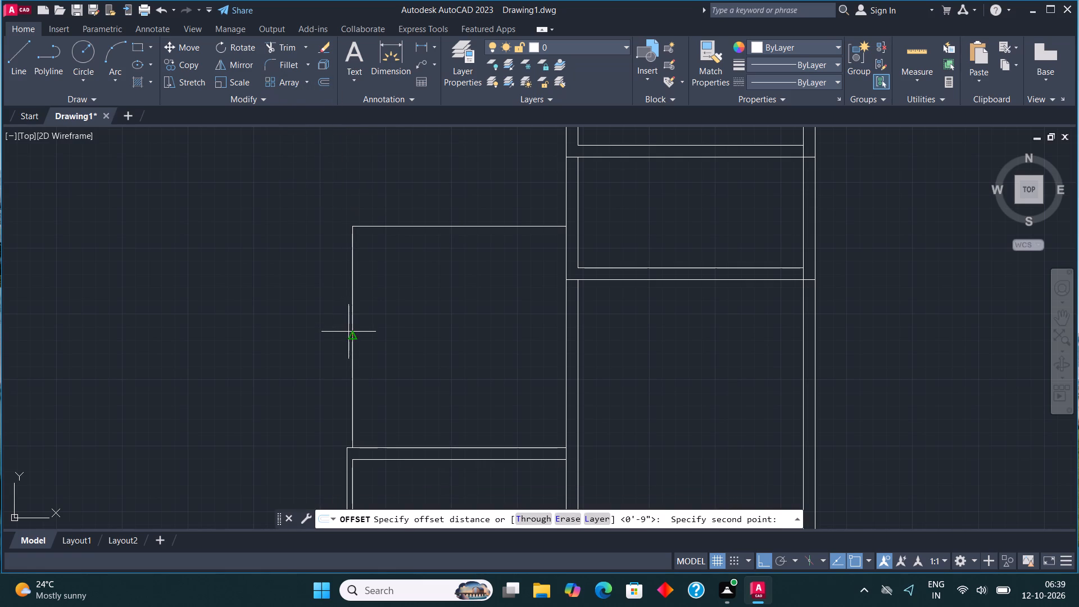
pyautogui.write('9"')
pyautogui.press('Return')
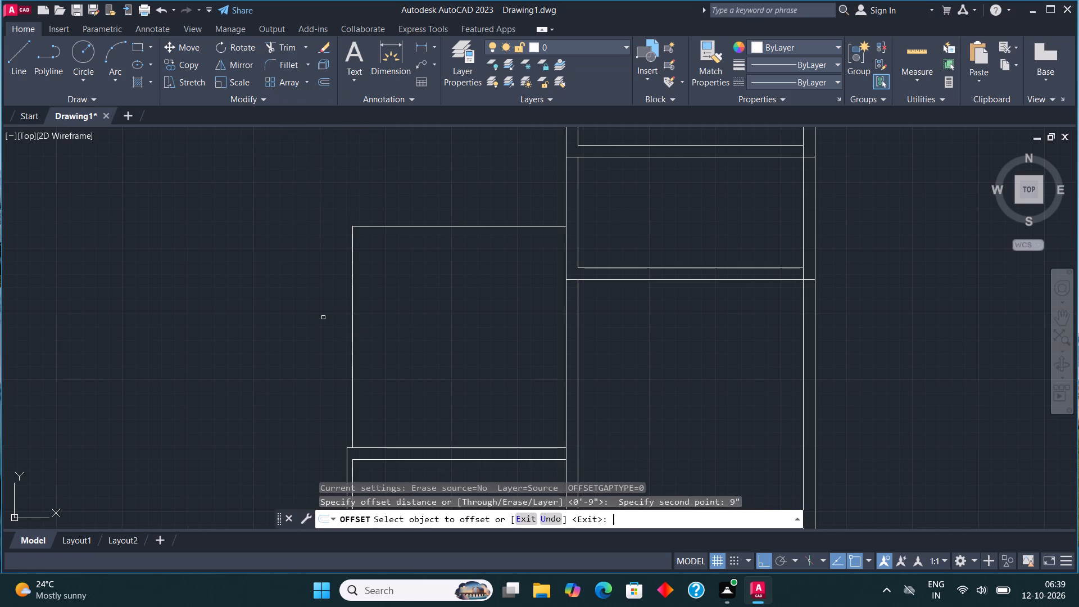
pyautogui.moveTo(352, 333); pyautogui.dragTo(345, 328)
pyautogui.click(321, 299)
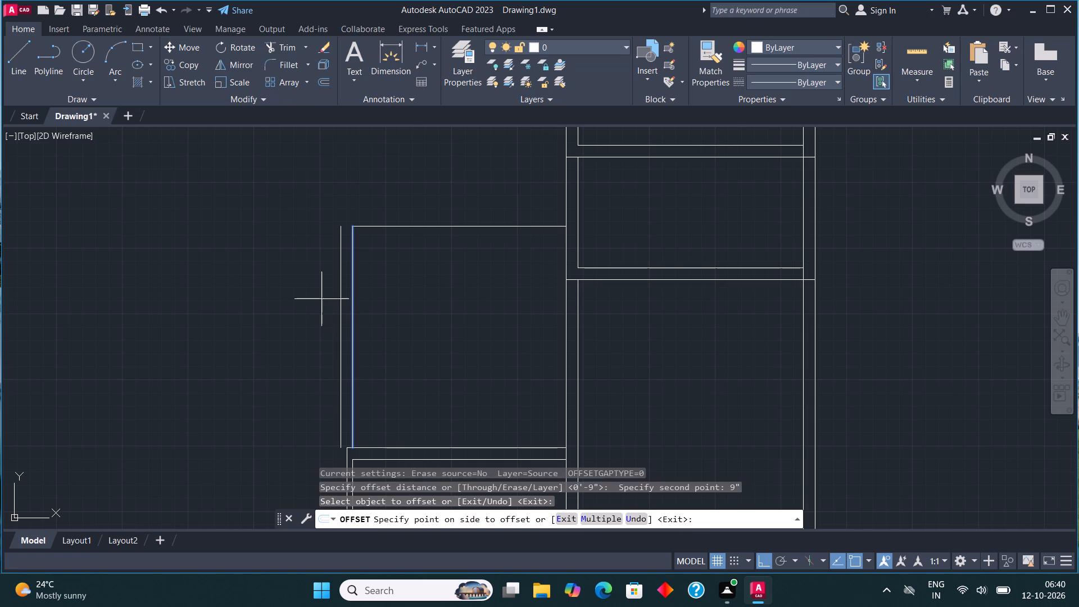
pyautogui.press('Escape')
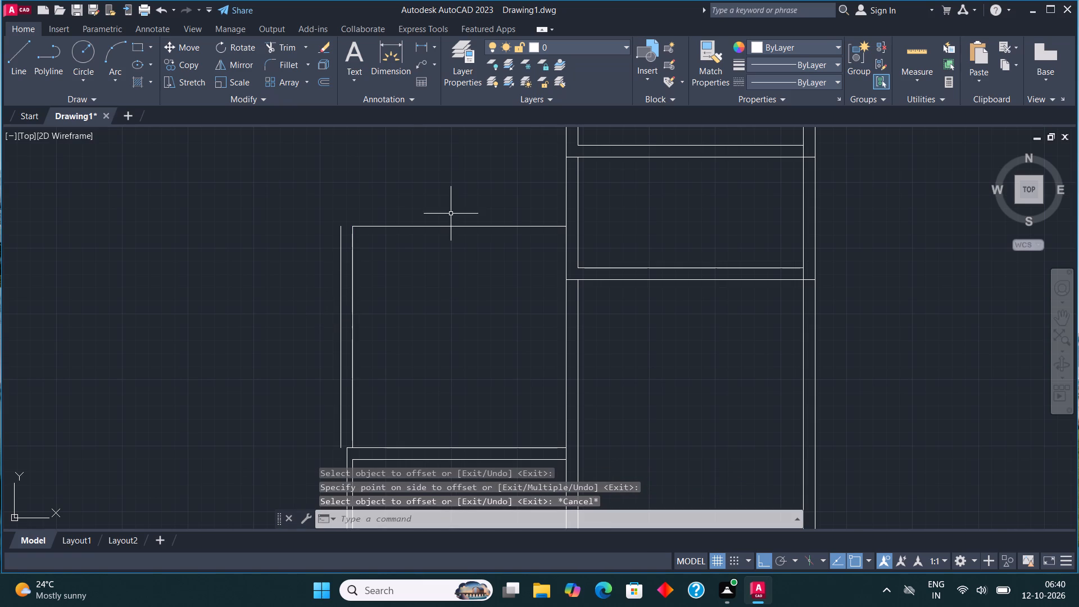
# Copy the top line of the 13'6" by 14' room 4.5" upward, and delete the stray extra copy above it.
pyautogui.click(447, 228)
pyautogui.click(194, 69)
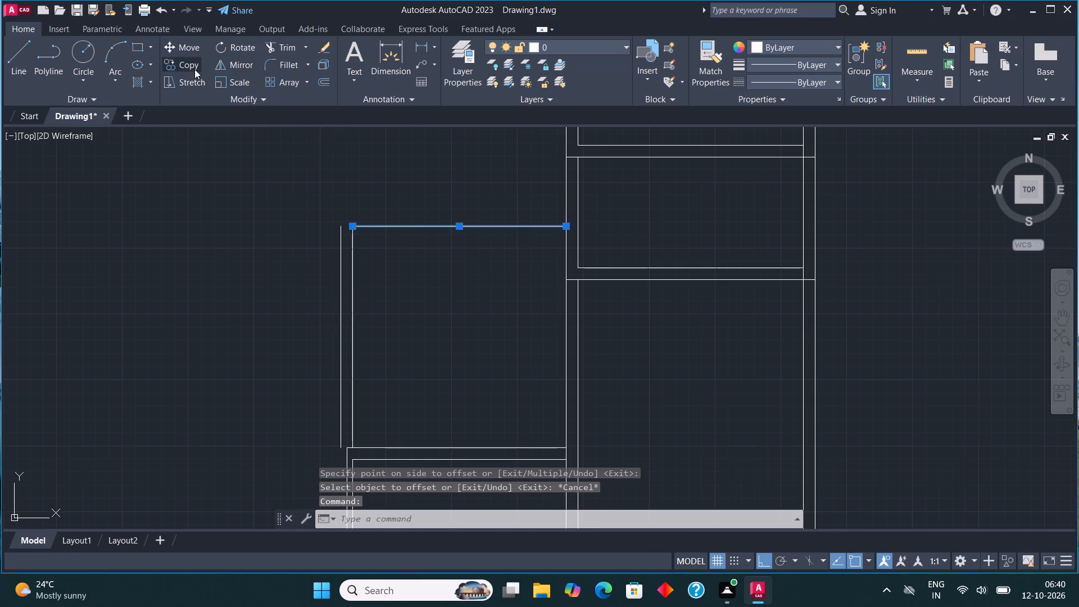
pyautogui.click(431, 226)
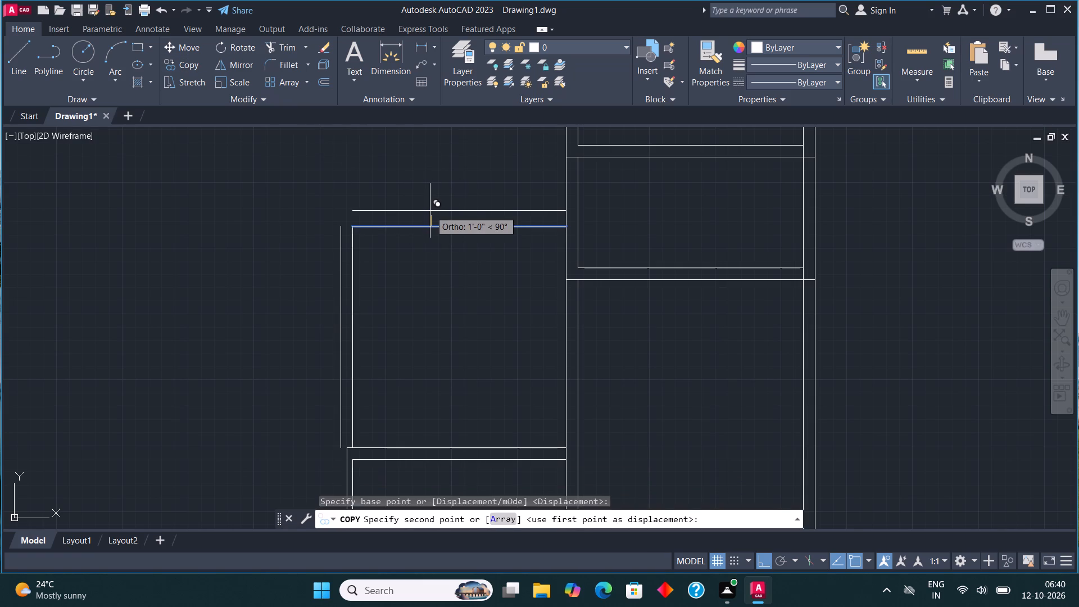
pyautogui.write('4.5"')
pyautogui.press('Return')
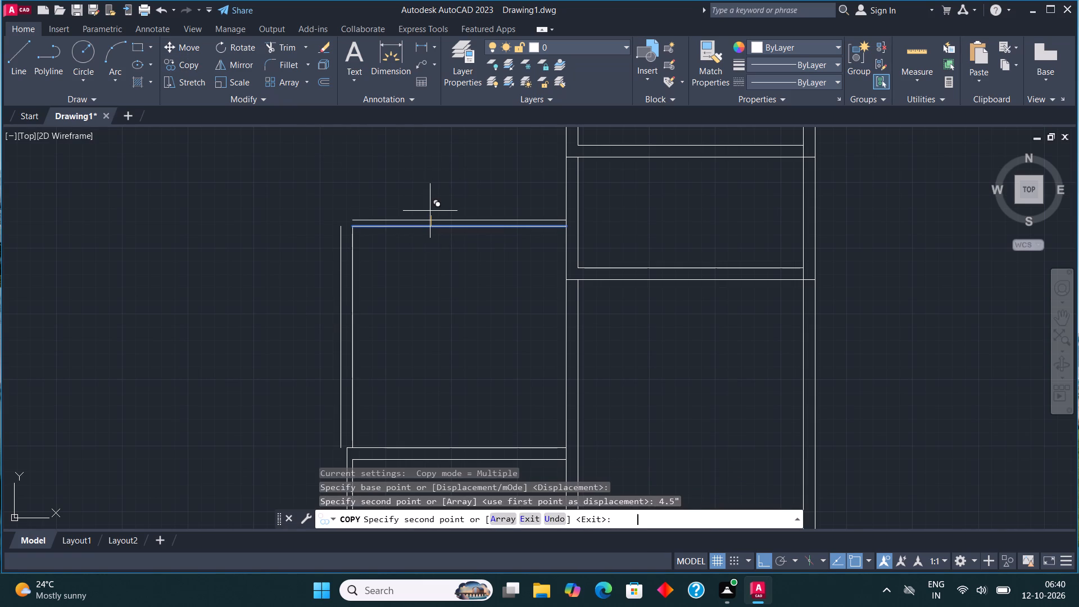
pyautogui.click(429, 211)
pyautogui.press('Escape')
pyautogui.click(429, 211)
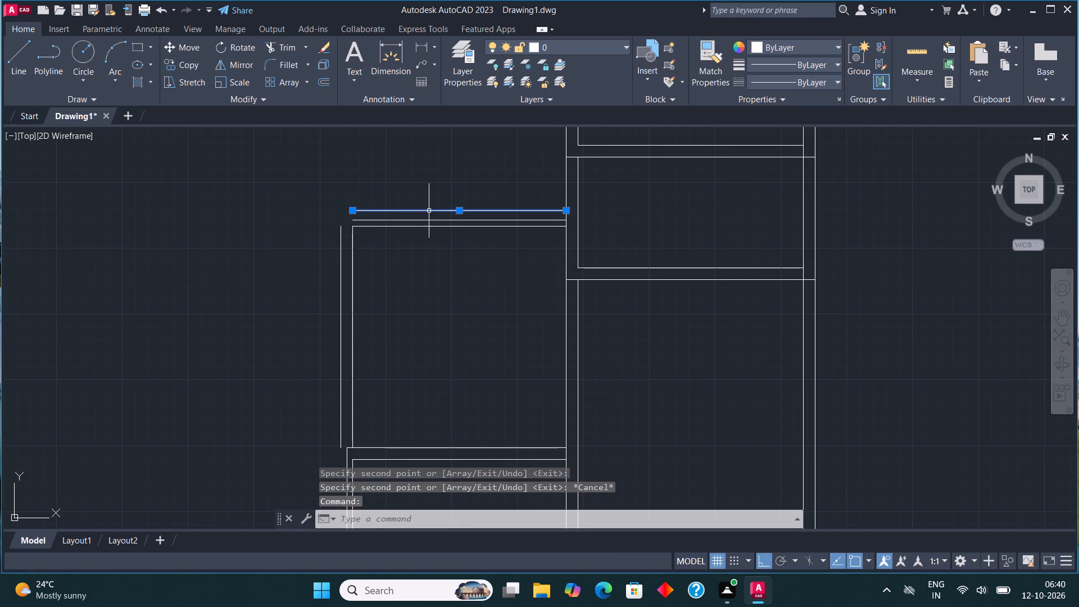
pyautogui.press('Delete')
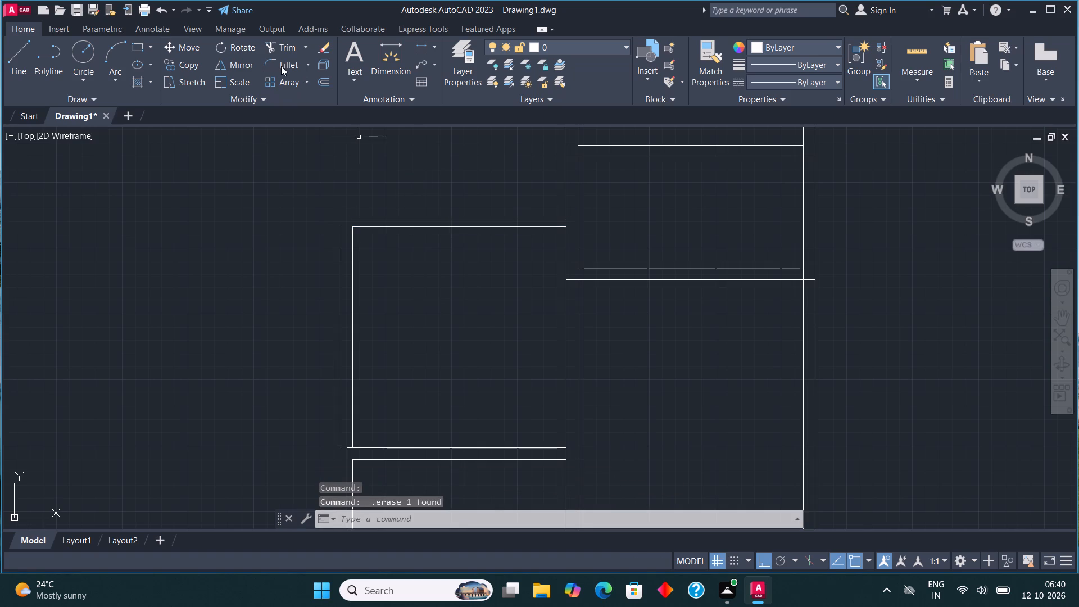
# Fillet the outer left and outer top wall lines of the 13'6" by 14' room at its top-left corner.
pyautogui.click(281, 66)
pyautogui.click(339, 258)
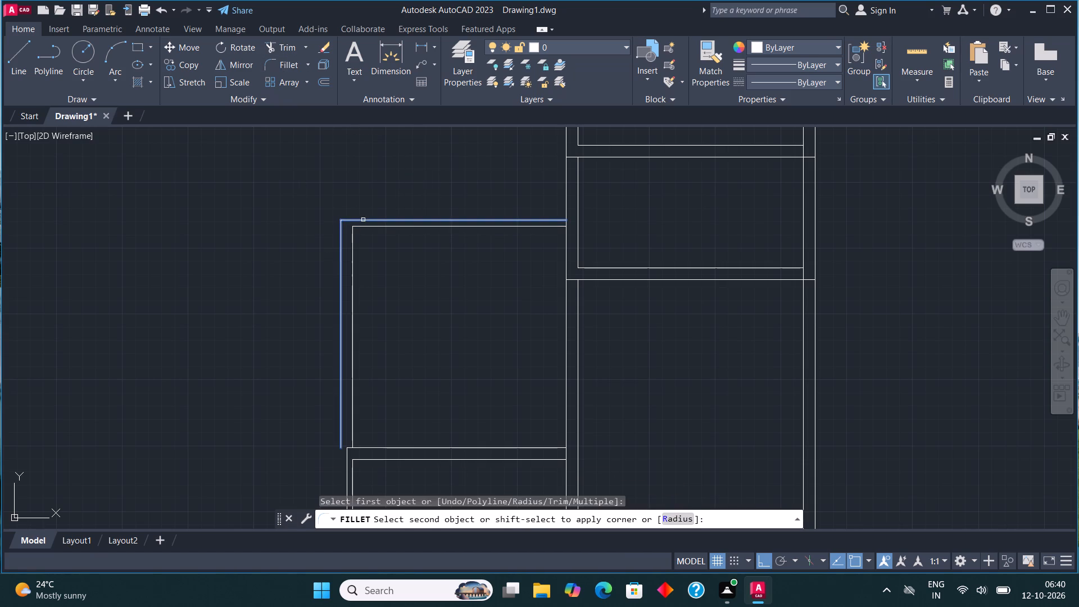
pyautogui.click(363, 220)
pyautogui.click(398, 339)
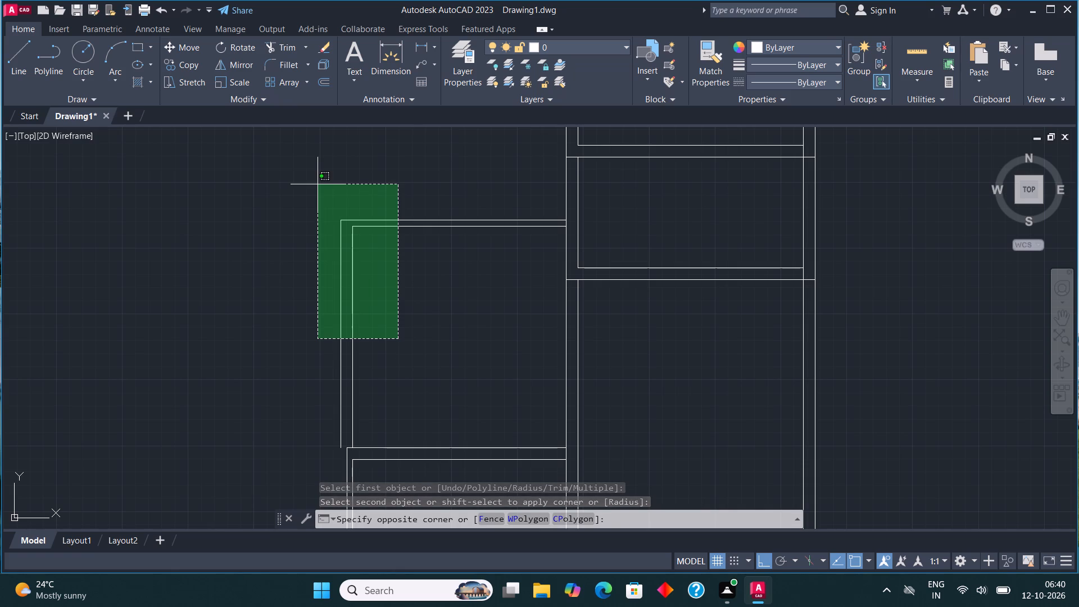
pyautogui.press('Escape')
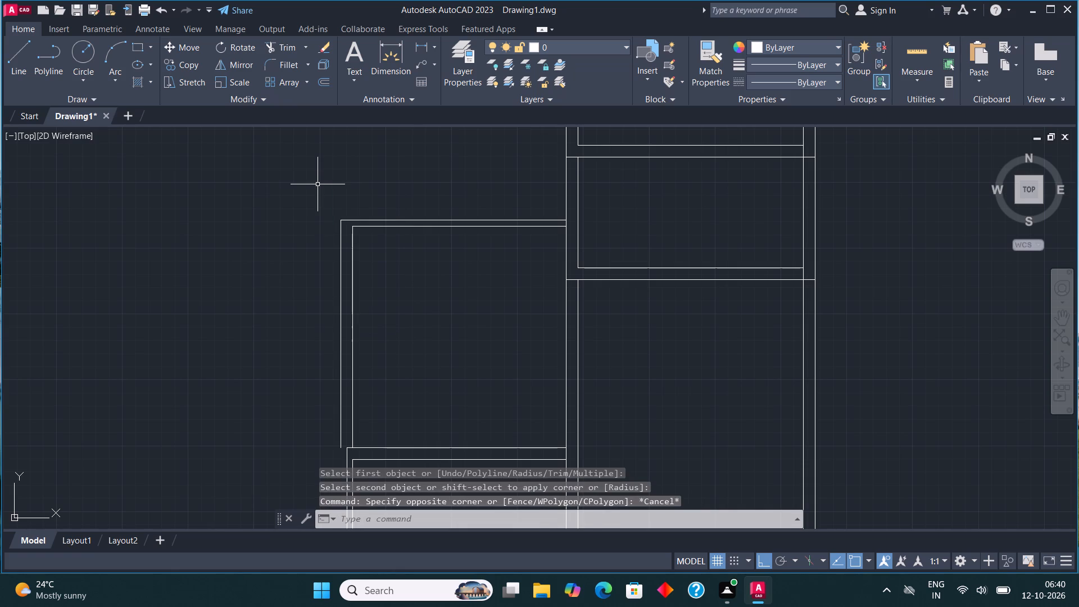
# Move the 6' room's two left wall lines left from its outer top corner to the 14' room's outer left line.
pyautogui.scroll(-3, 318, 185)
pyautogui.scroll(2, 337, 291)
pyautogui.moveTo(305, 242); pyautogui.dragTo(387, 264, button='middle')
pyautogui.scroll(1, 387, 264)
pyautogui.moveTo(406, 286); pyautogui.dragTo(348, 275)
pyautogui.click(334, 275)
pyautogui.scroll(3, 416, 217)
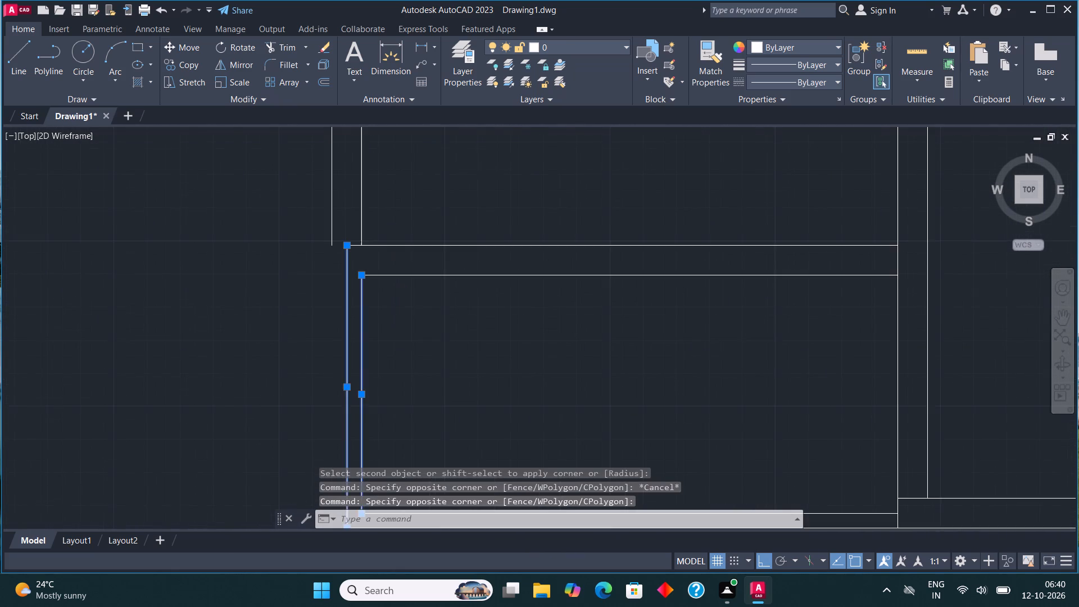
pyautogui.click(197, 47)
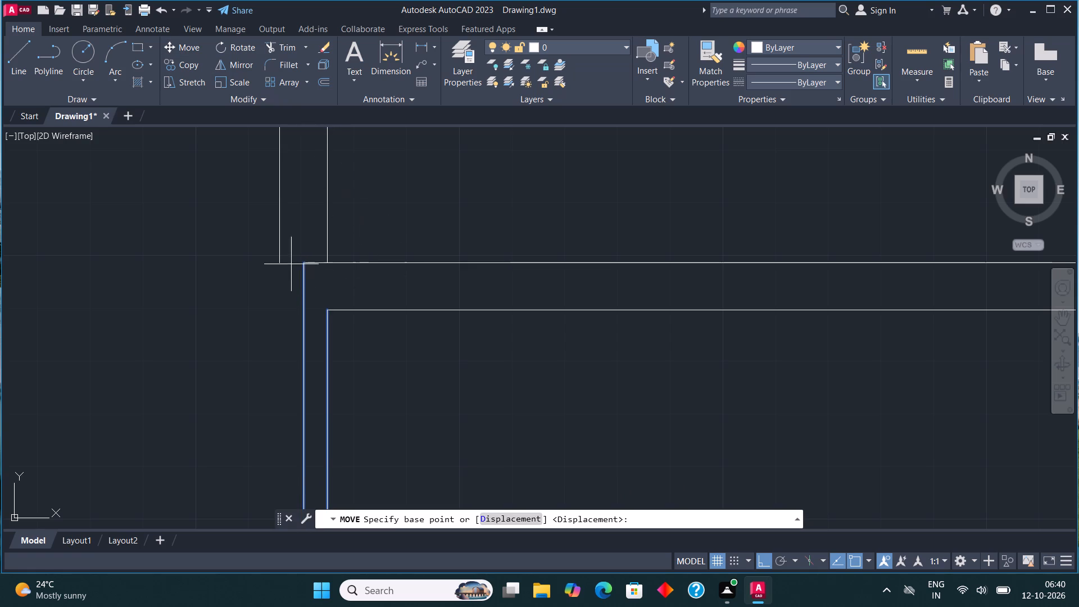
pyautogui.click(305, 265)
pyautogui.click(284, 263)
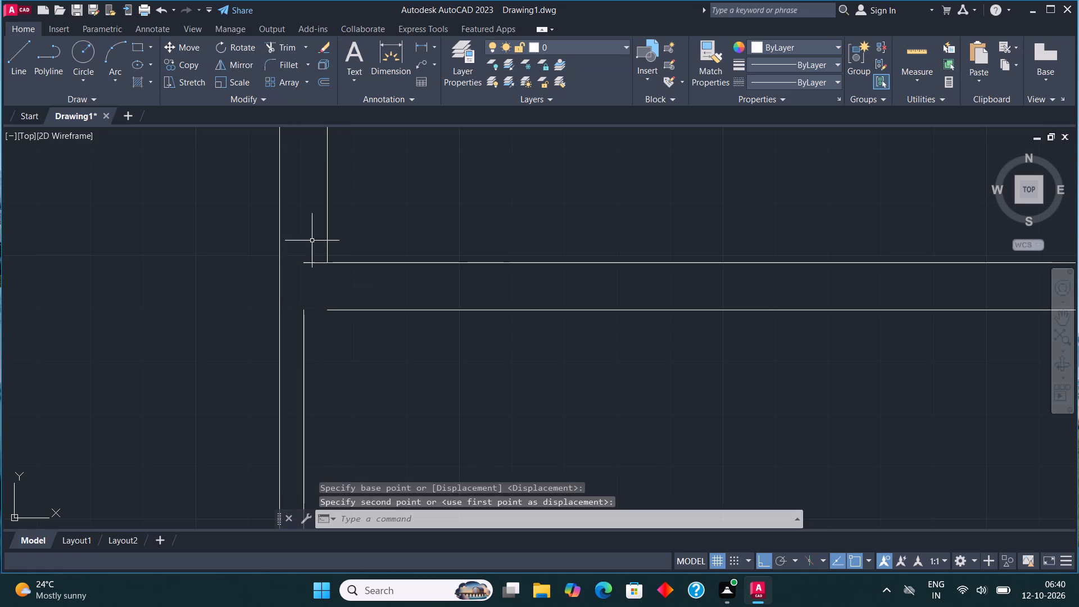
# Fillet the outer and the inner wall lines at the 6' deep side room's top-left corner.
pyautogui.scroll(-2, 423, 169)
pyautogui.scroll(1, 422, 213)
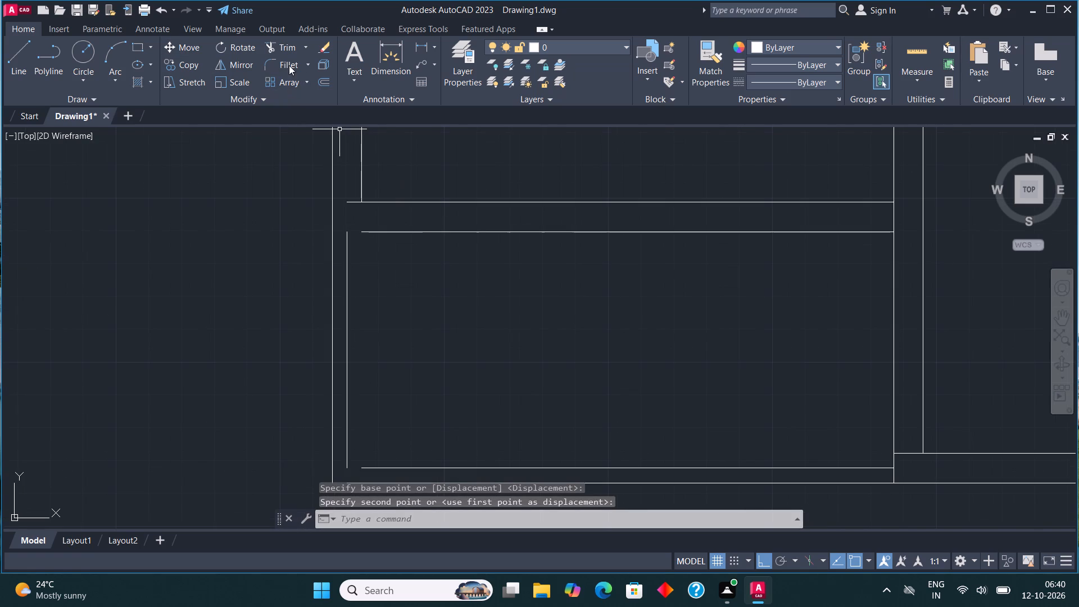
pyautogui.click(289, 65)
pyautogui.click(392, 202)
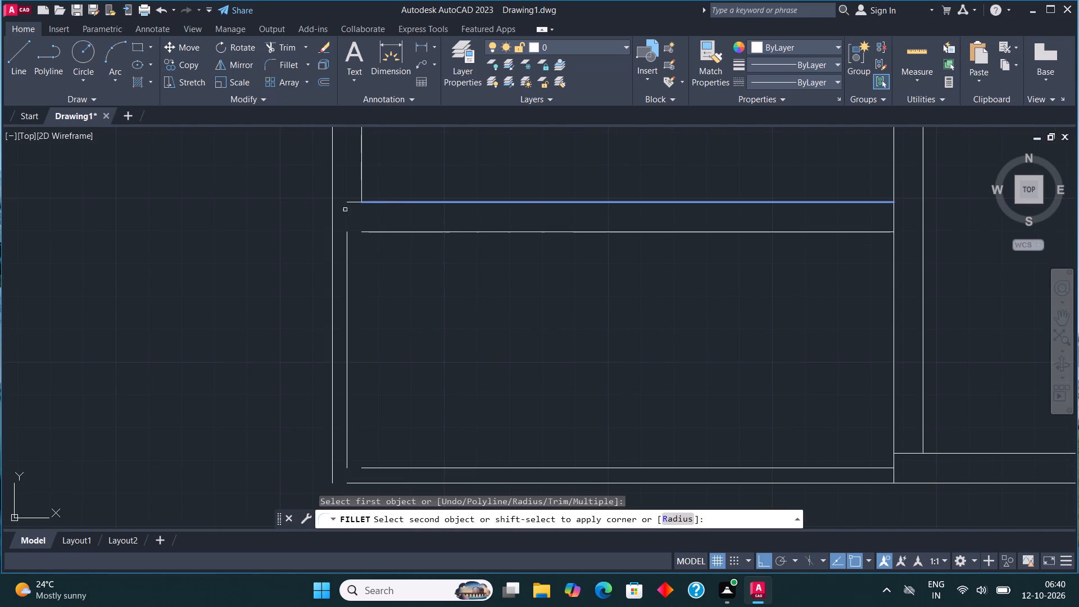
pyautogui.click(330, 211)
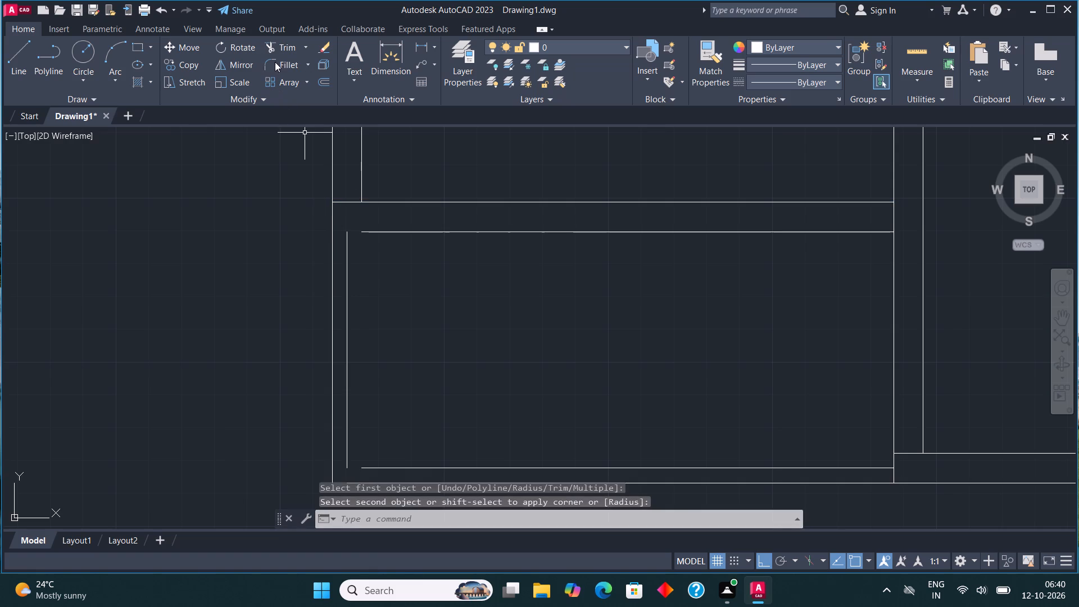
pyautogui.click(275, 62)
pyautogui.click(344, 239)
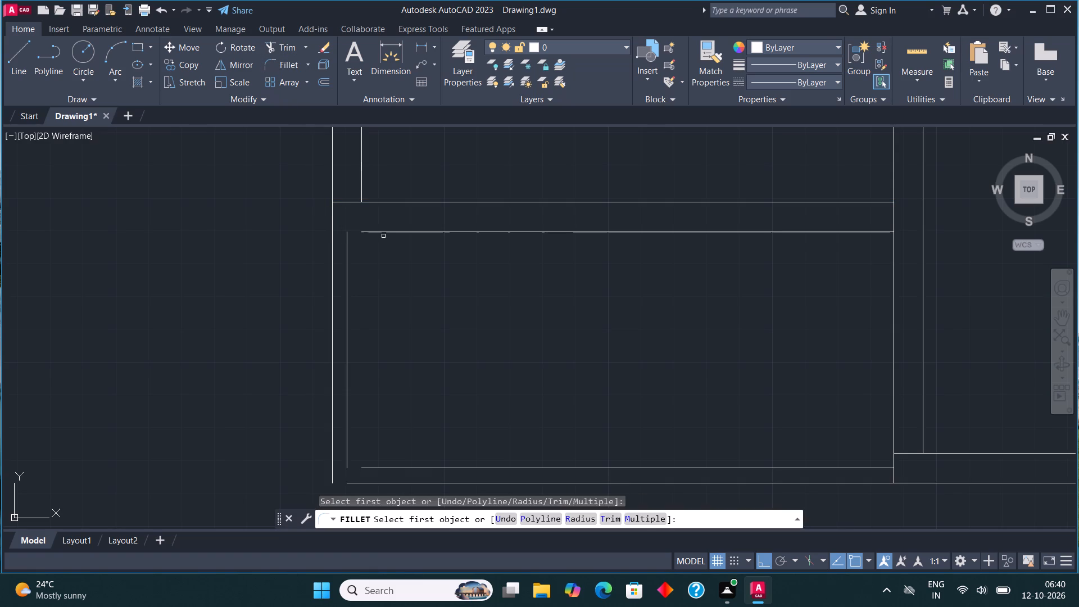
pyautogui.click(383, 231)
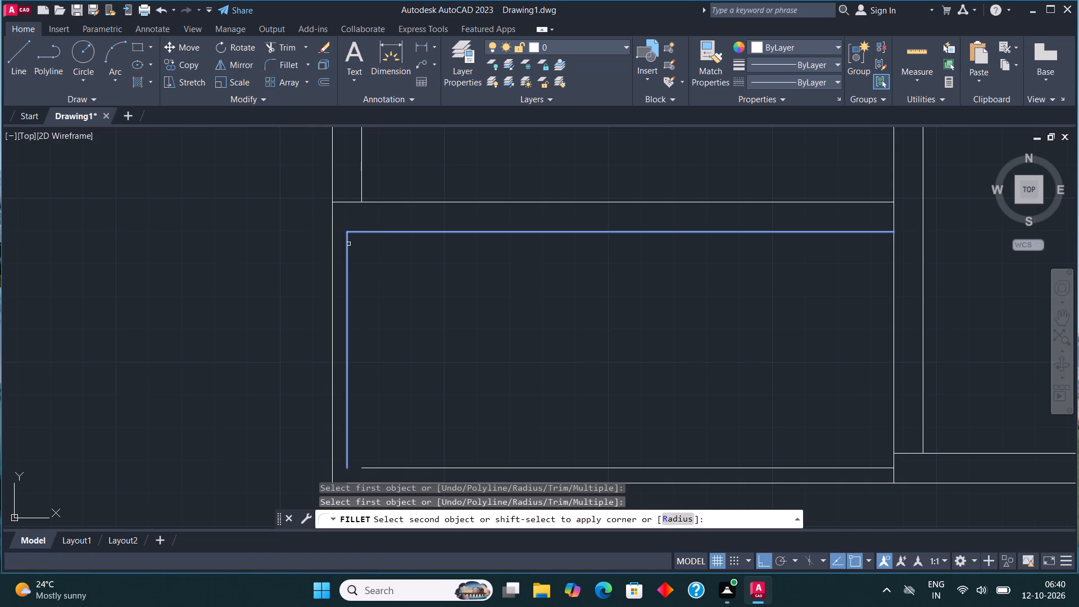
pyautogui.click(348, 244)
# Fillet the inner and the outer wall lines at the 6' deep side room's bottom-left corner.
pyautogui.click(283, 64)
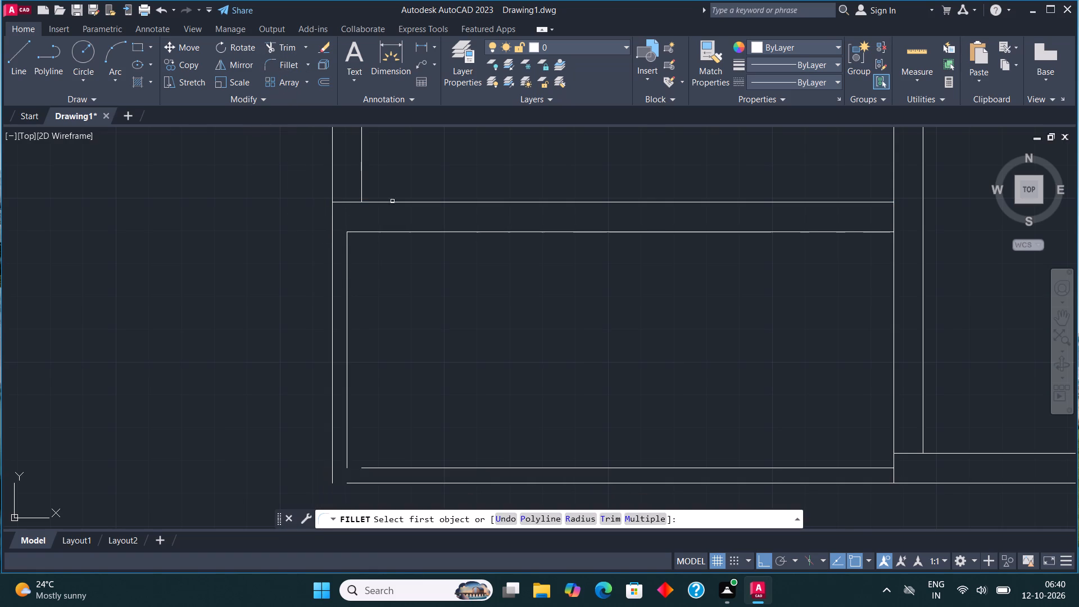
pyautogui.scroll(-1, 402, 230)
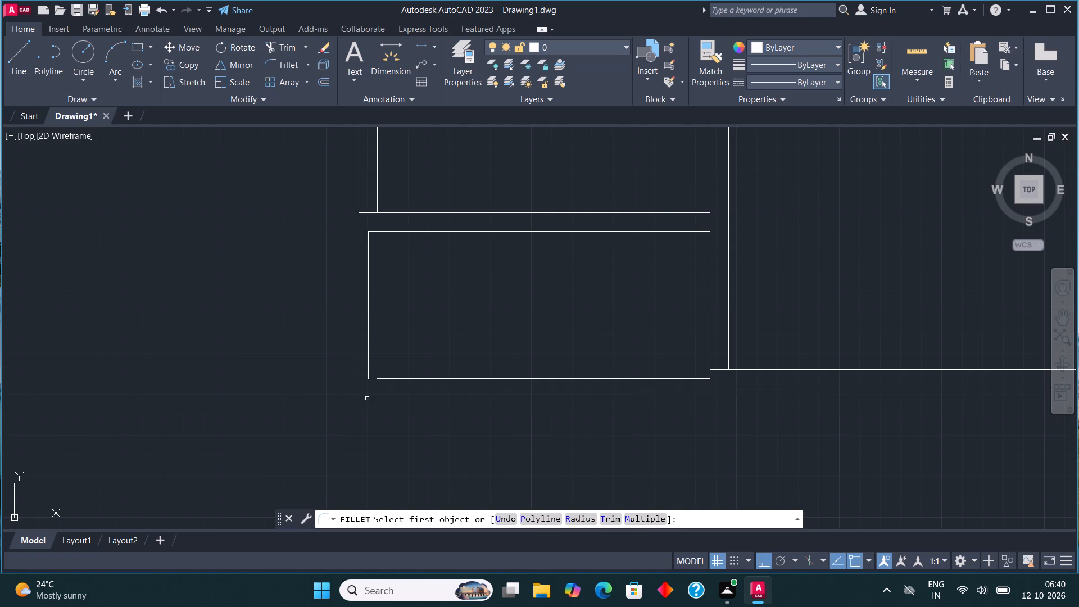
pyautogui.scroll(1, 367, 386)
pyautogui.click(366, 359)
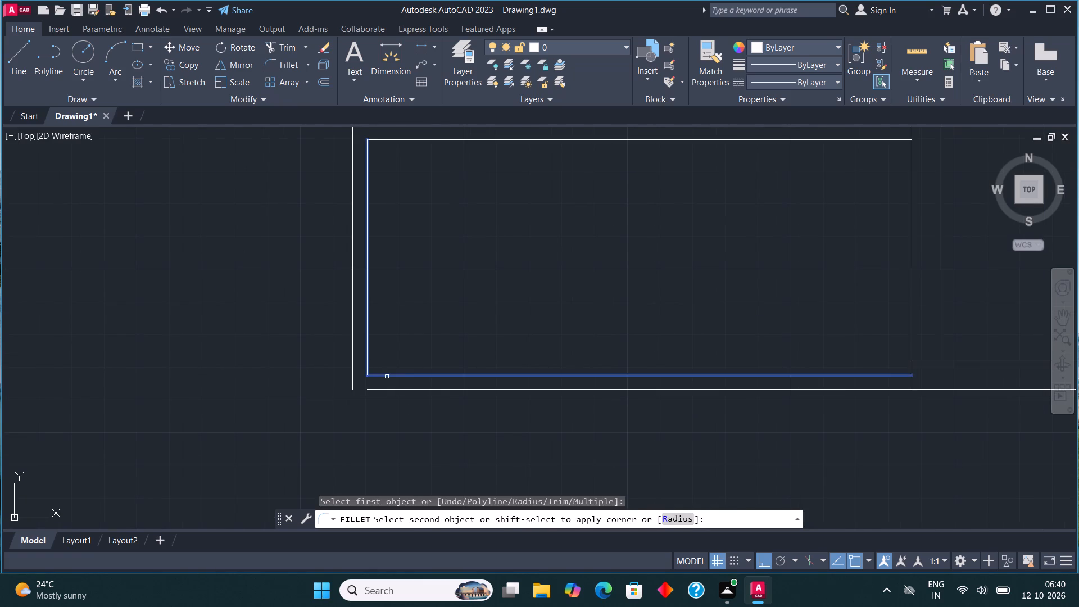
pyautogui.click(387, 377)
pyautogui.click(287, 61)
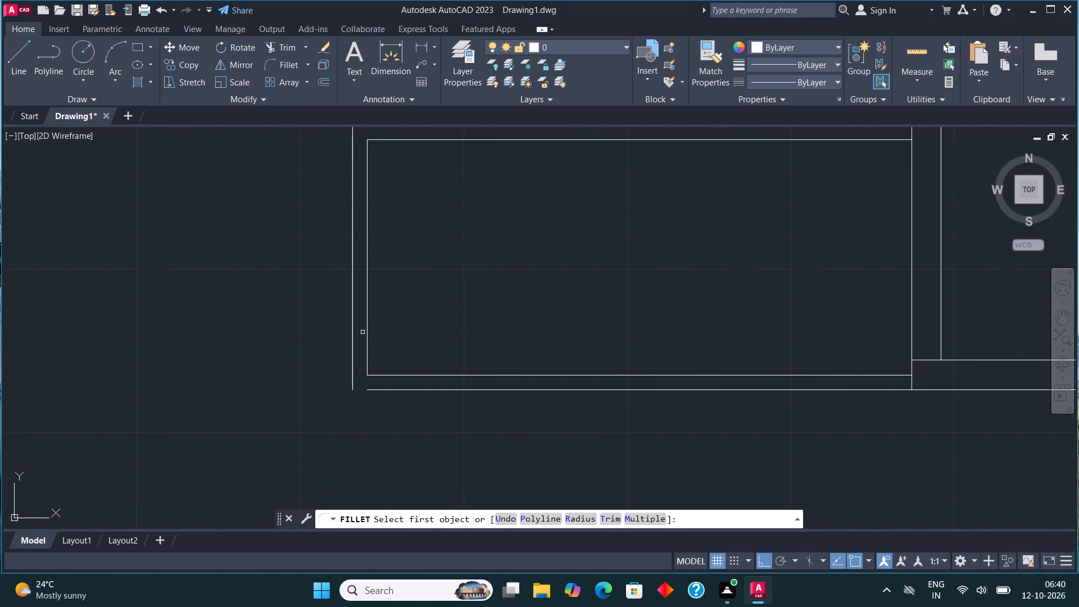
pyautogui.click(353, 341)
pyautogui.click(377, 388)
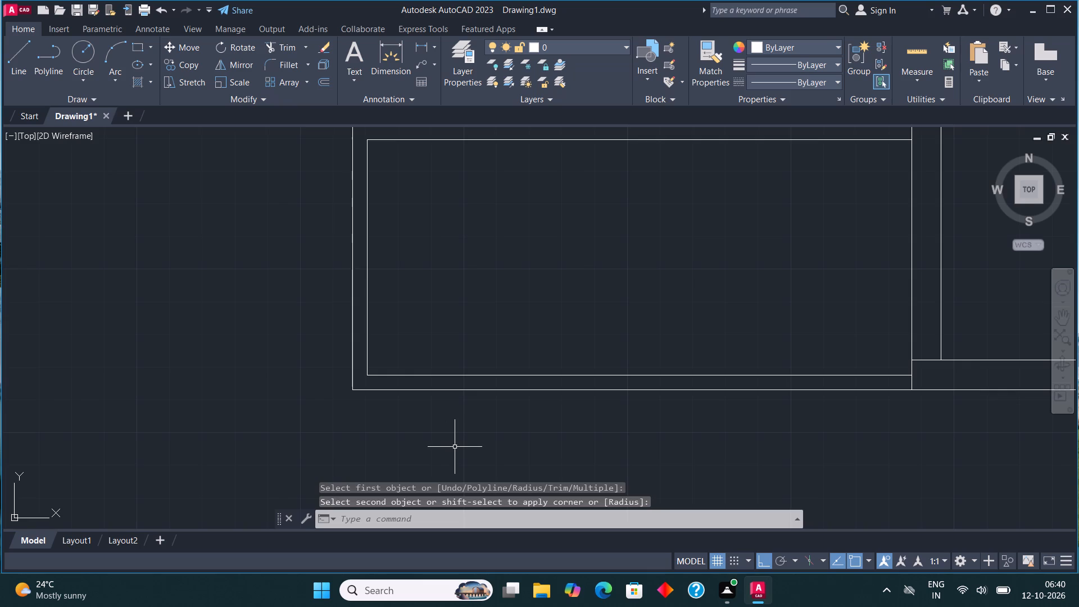
# Draw a 9' wide, 5' deep room outline on the 14' room's top wall, aligned with that room's inner left corner.
pyautogui.scroll(-2, 457, 449)
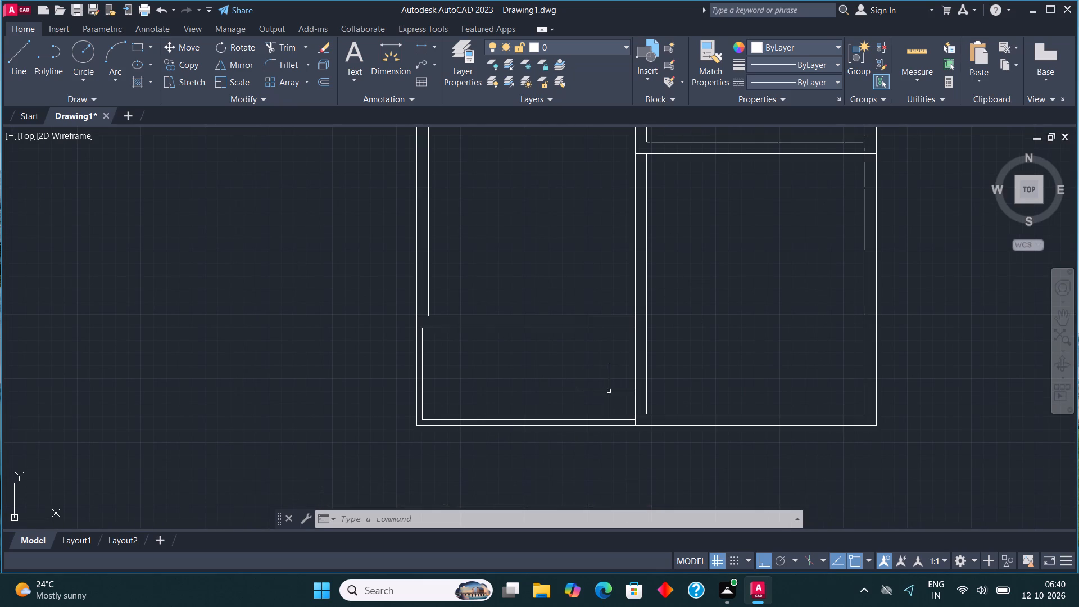
pyautogui.moveTo(700, 363); pyautogui.dragTo(582, 390, button='middle')
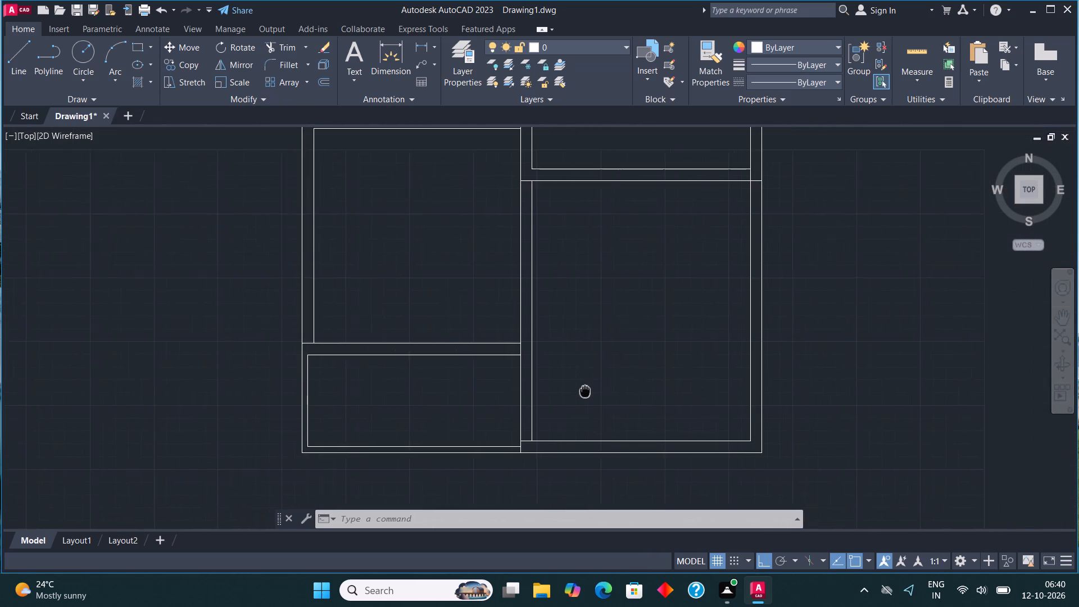
pyautogui.moveTo(582, 390); pyautogui.dragTo(568, 378, button='middle')
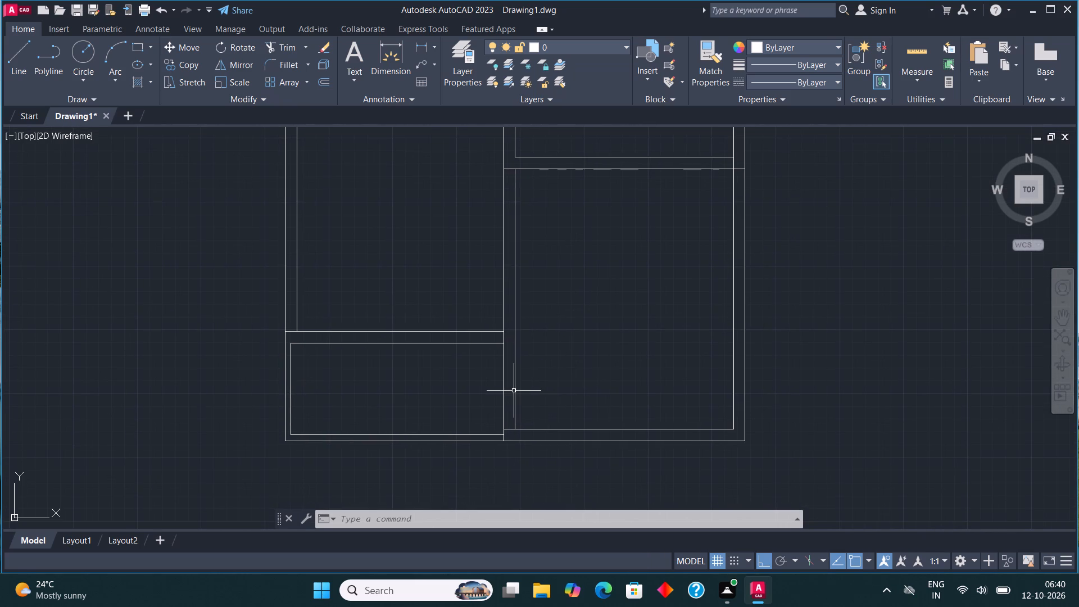
pyautogui.scroll(-1, 518, 427)
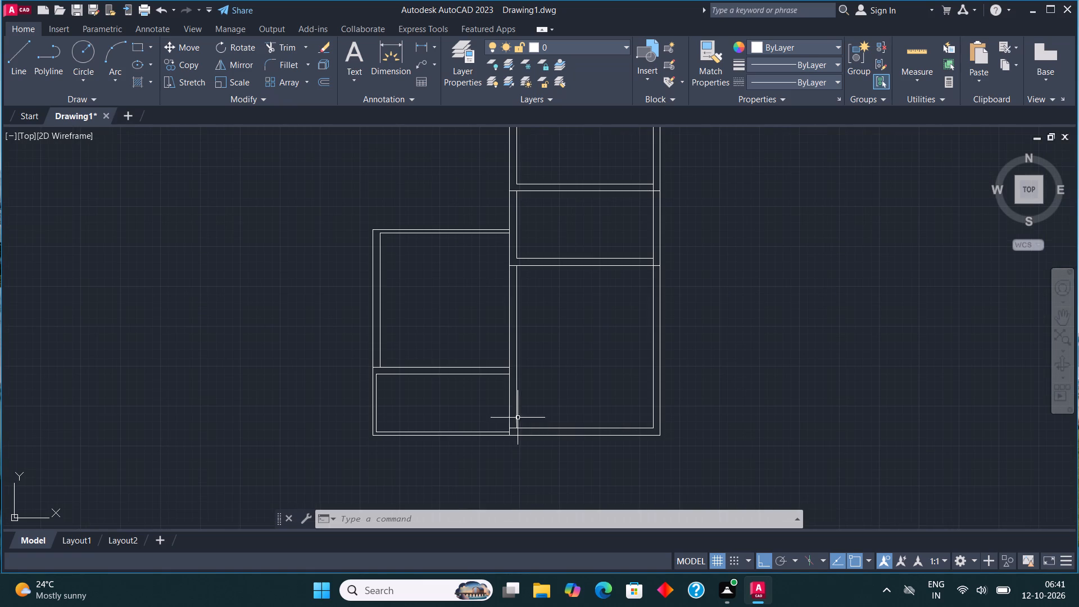
pyautogui.moveTo(553, 357); pyautogui.dragTo(642, 491, button='middle')
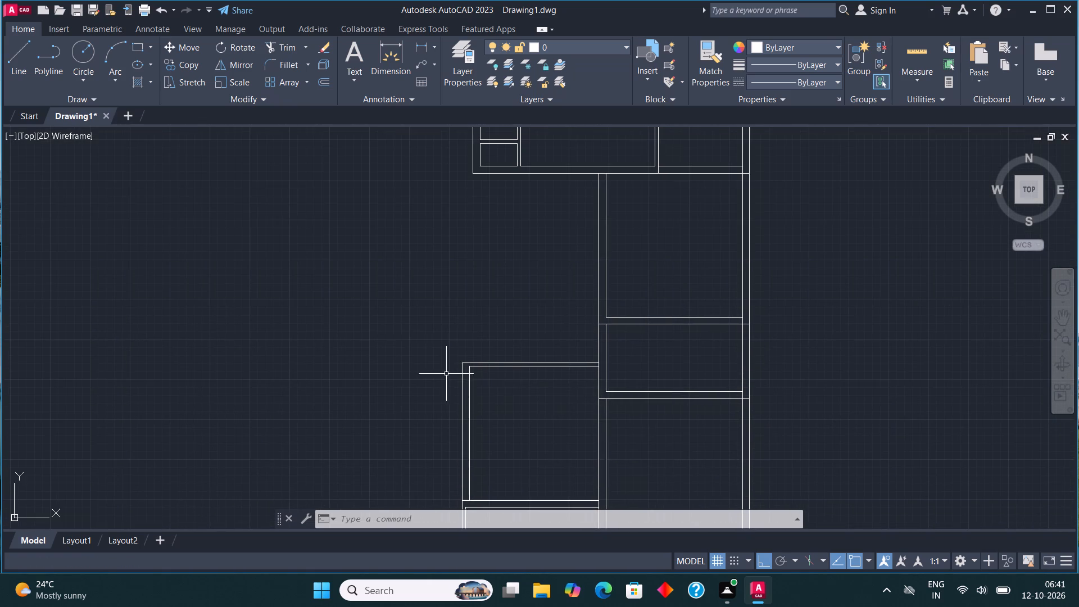
pyautogui.scroll(2, 447, 374)
pyautogui.moveTo(428, 365); pyautogui.dragTo(271, 361, button='middle')
pyautogui.scroll(2, 384, 354)
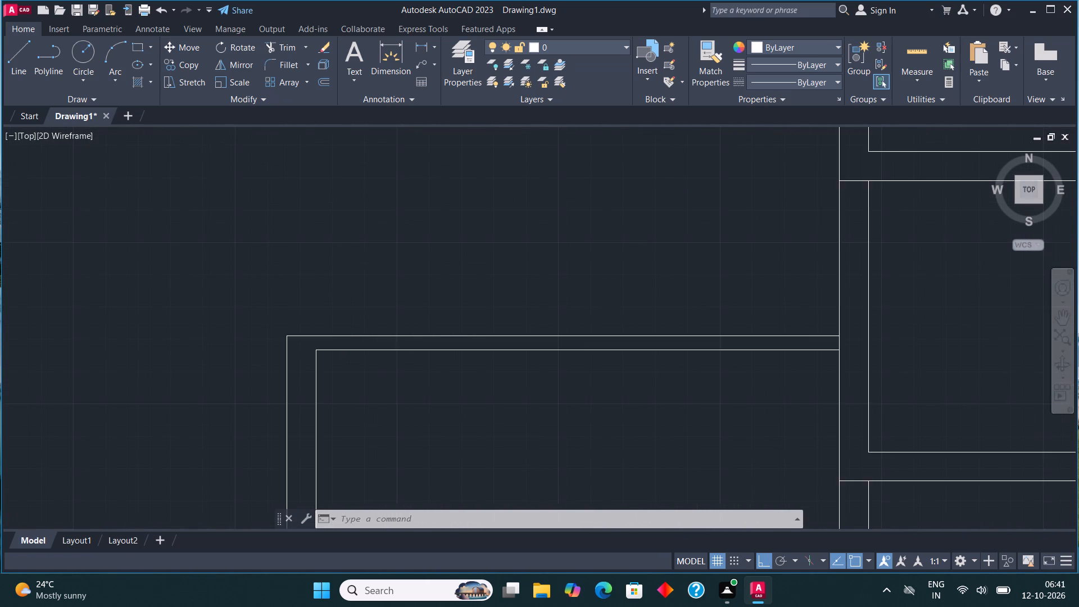
pyautogui.click(19, 49)
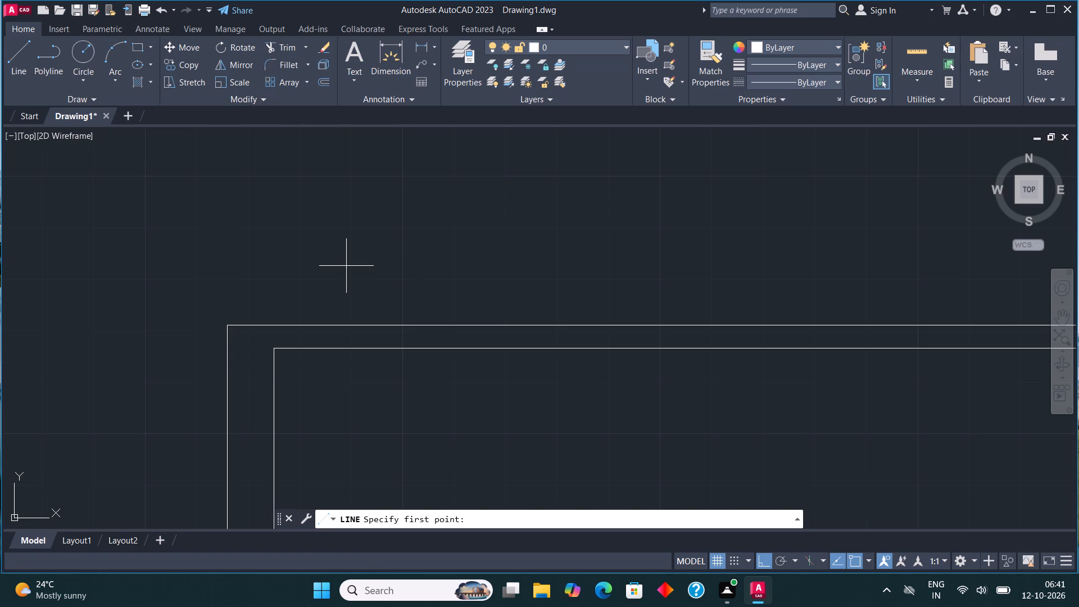
pyautogui.click(278, 347)
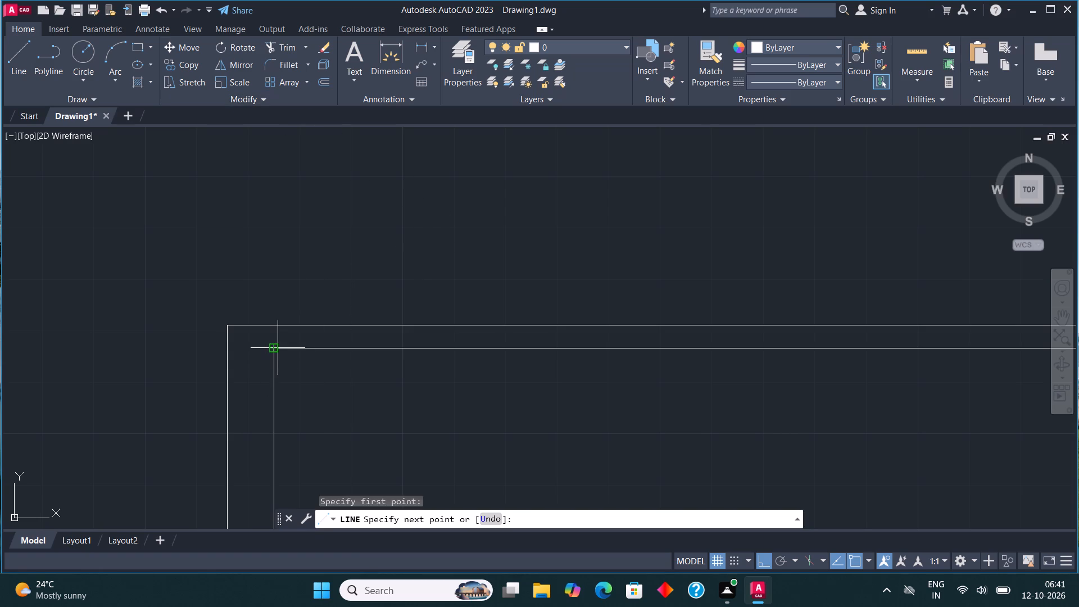
pyautogui.click(274, 324)
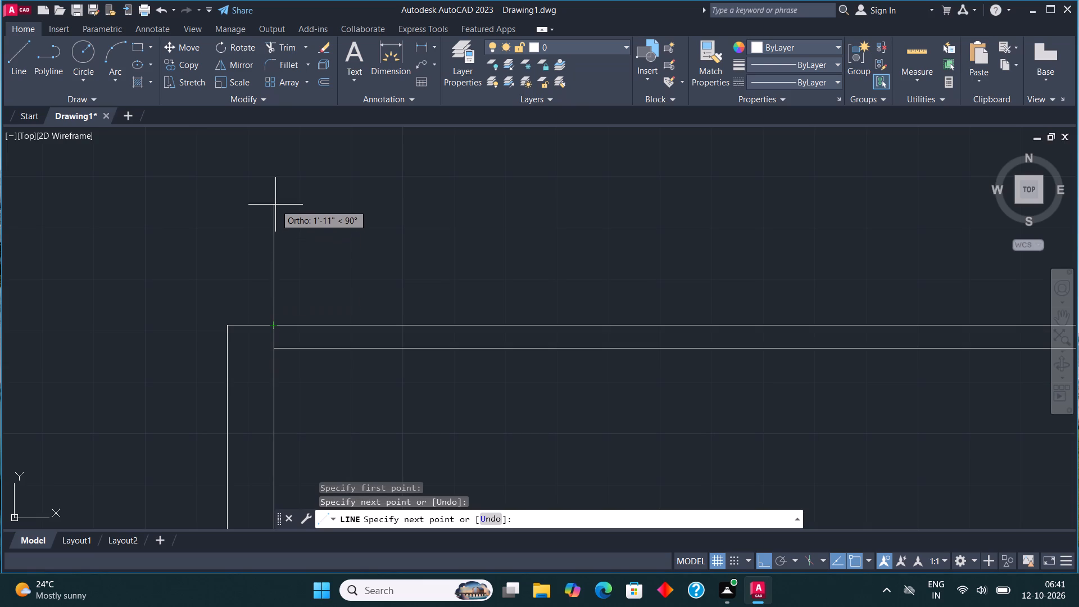
pyautogui.write("5'")
pyautogui.press('Return')
pyautogui.scroll(-6, 279, 223)
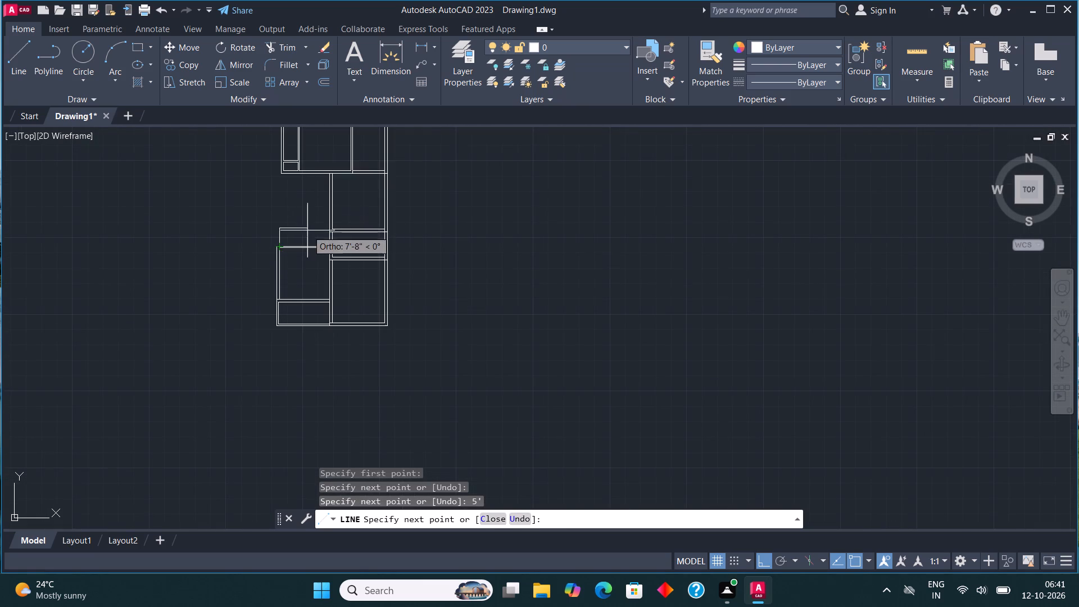
pyautogui.scroll(2, 306, 230)
pyautogui.moveTo(327, 242); pyautogui.dragTo(491, 341, button='middle')
pyautogui.scroll(1, 478, 330)
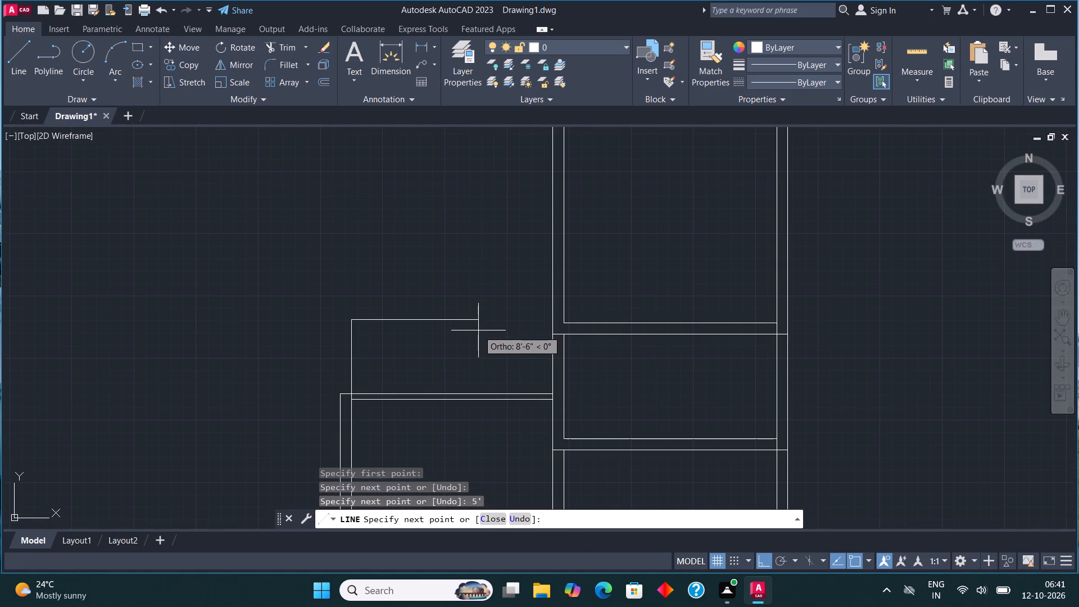
pyautogui.write("9'")
pyautogui.press('Return')
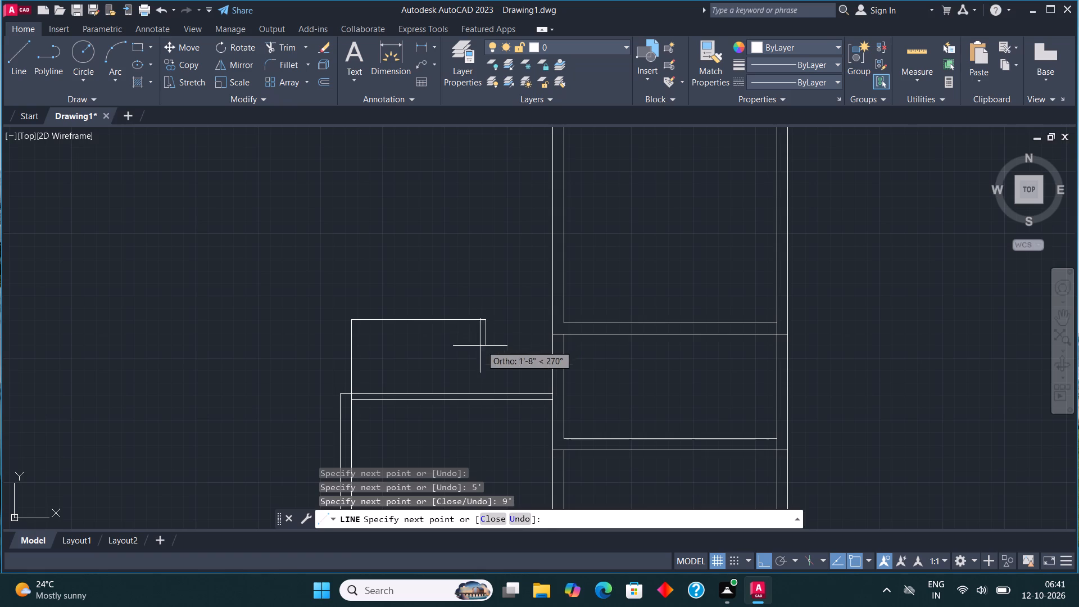
pyautogui.click(483, 395)
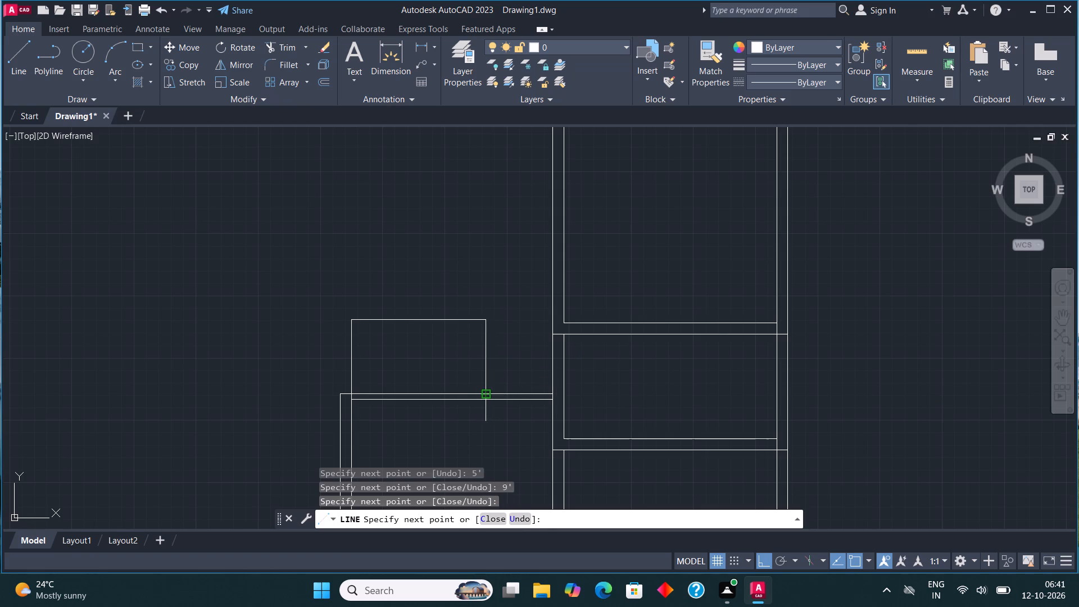
pyautogui.press('Escape')
# Offset the left line of the 9' by 5' room 9" outward.
pyautogui.moveTo(513, 368); pyautogui.dragTo(498, 357)
pyautogui.click(270, 271)
pyautogui.click(327, 84)
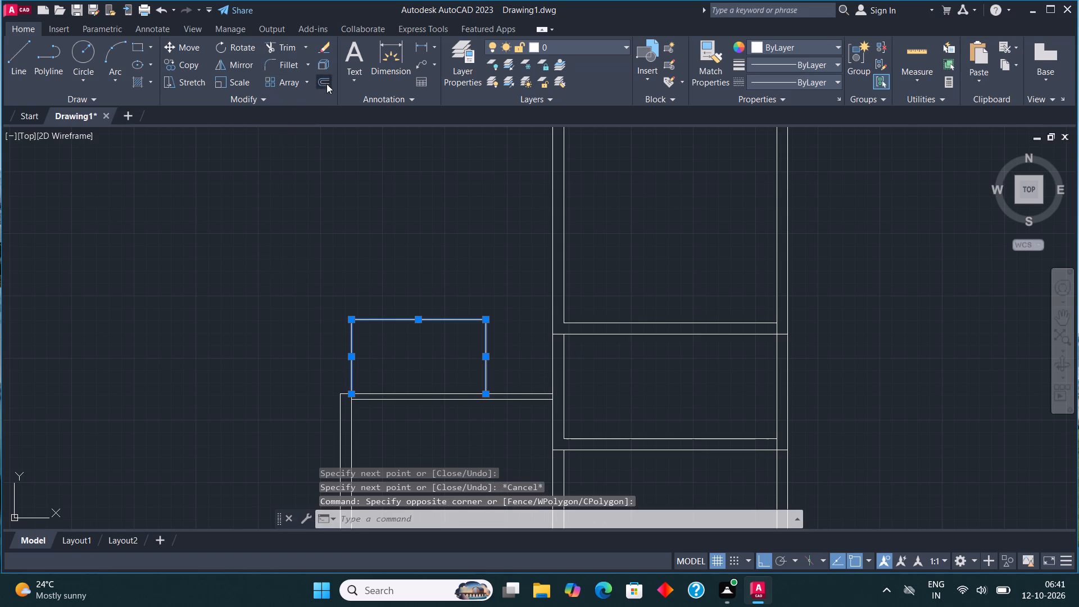
pyautogui.click(356, 358)
pyautogui.write('9"')
pyautogui.press('Return')
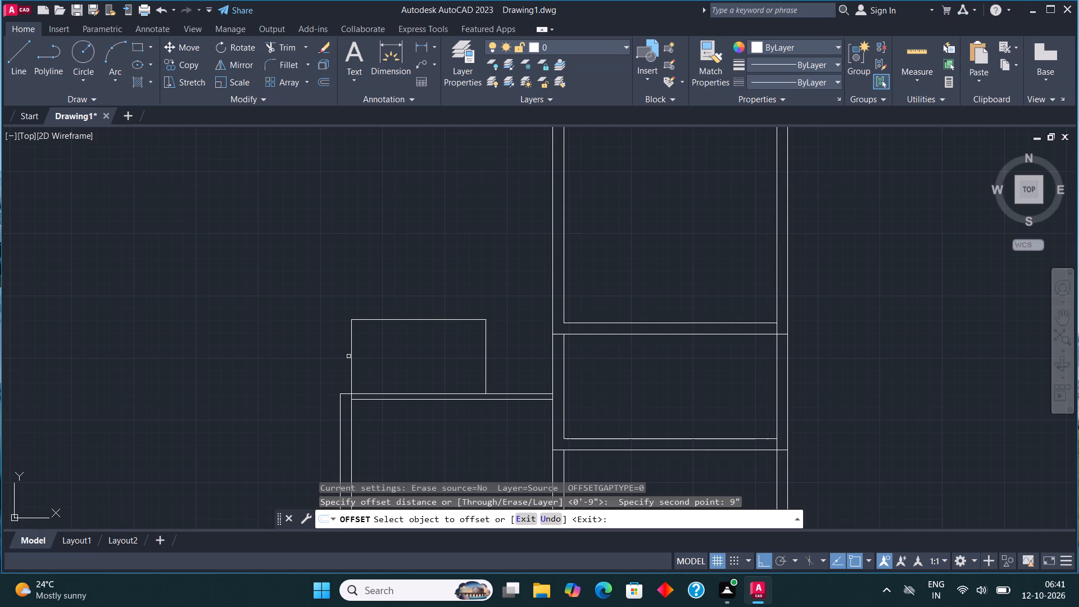
pyautogui.click(352, 356)
pyautogui.click(328, 330)
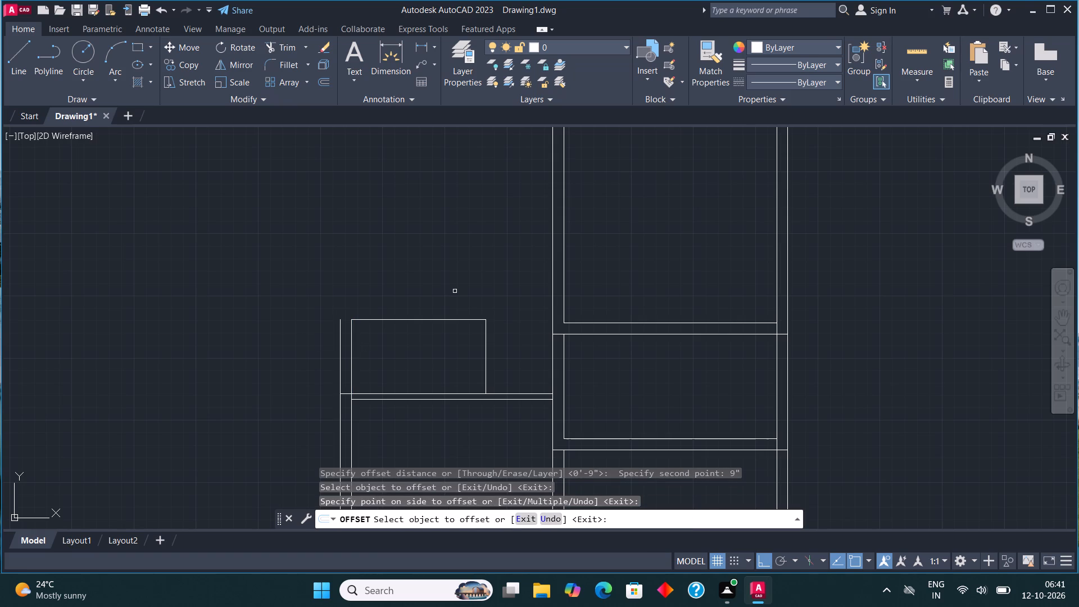
pyautogui.press('Escape')
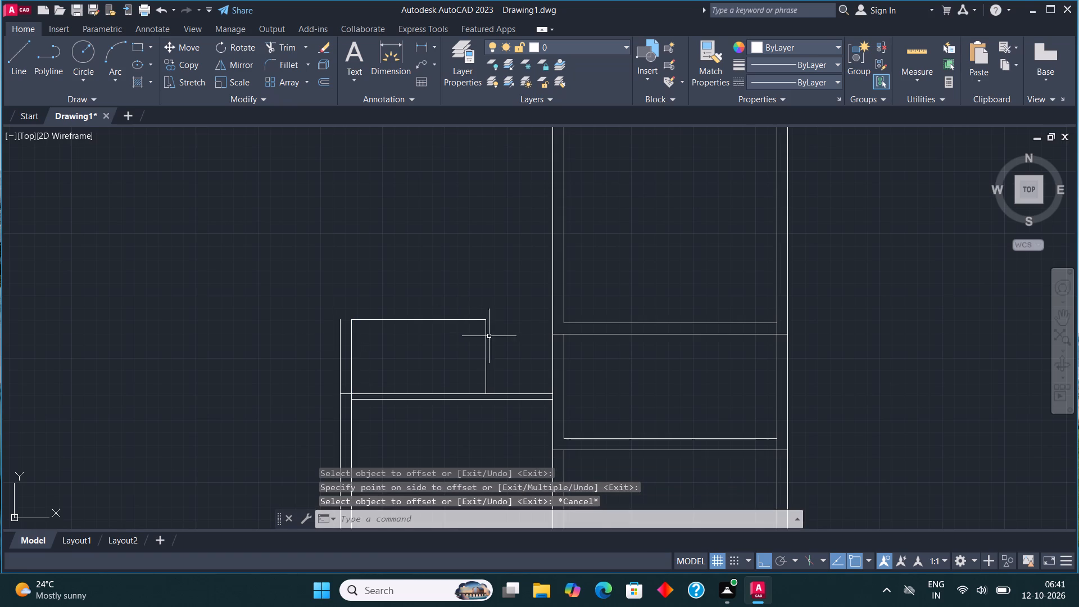
# Offset the top and right lines of the 9' by 5' room 4.5" outward.
pyautogui.click(495, 337)
pyautogui.click(460, 299)
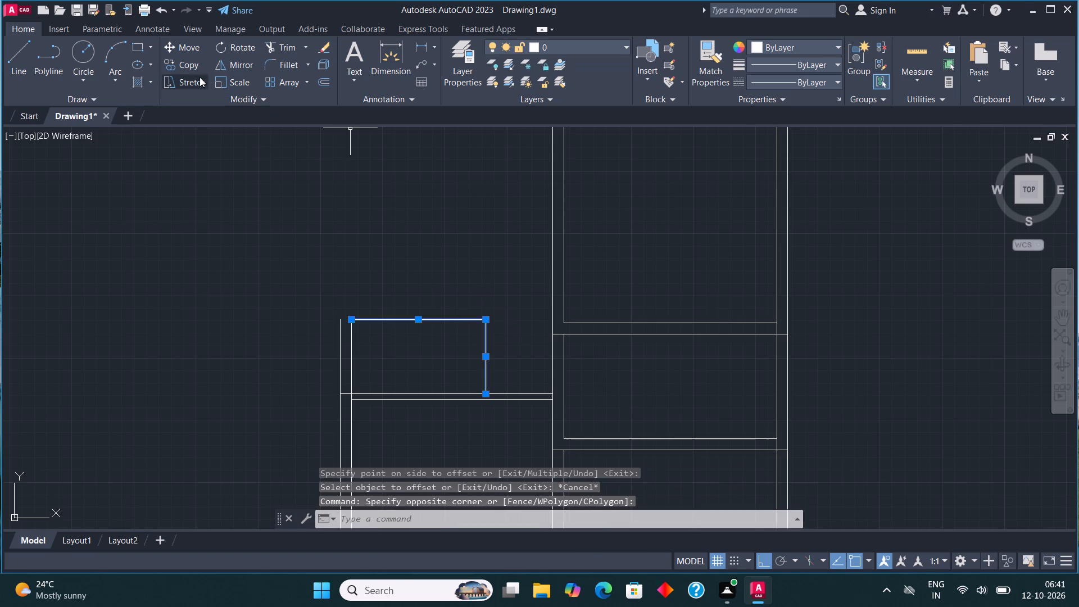
pyautogui.click(322, 79)
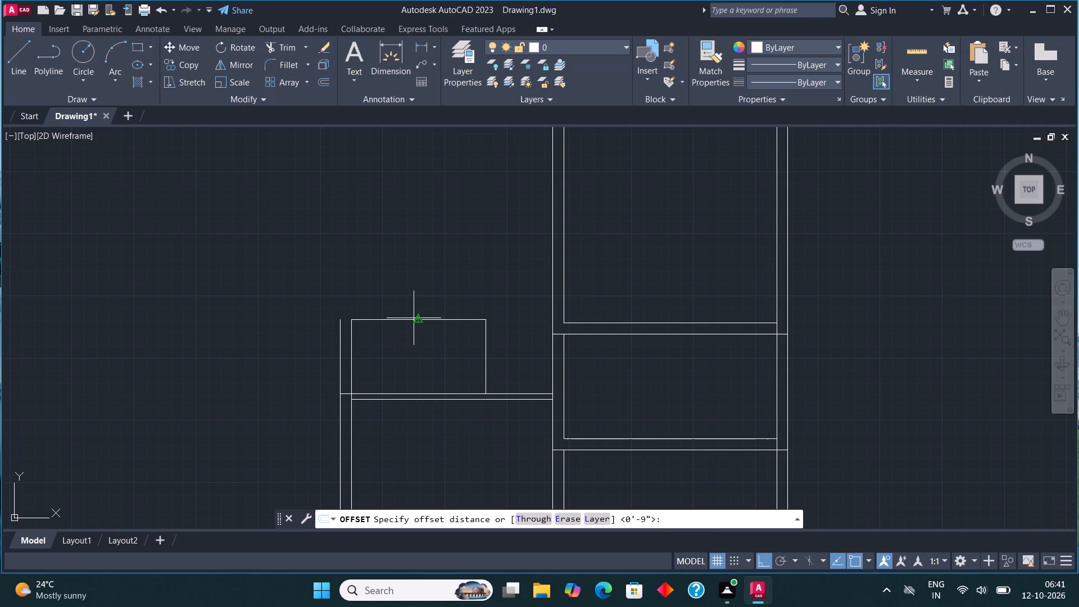
pyautogui.click(414, 318)
pyautogui.write('4.5"')
pyautogui.press('Return')
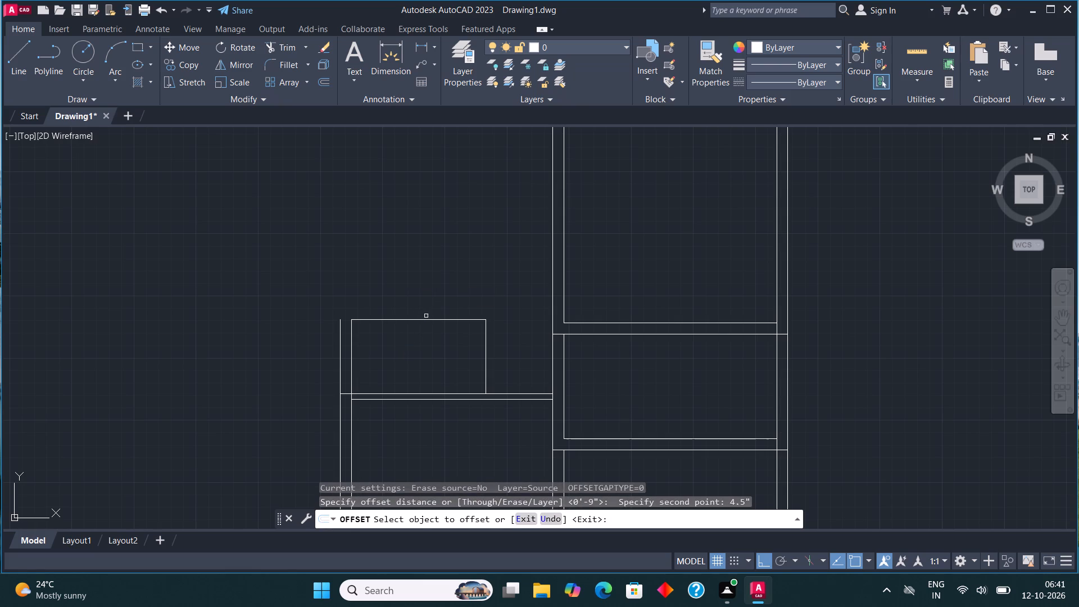
pyautogui.click(431, 320)
pyautogui.click(429, 292)
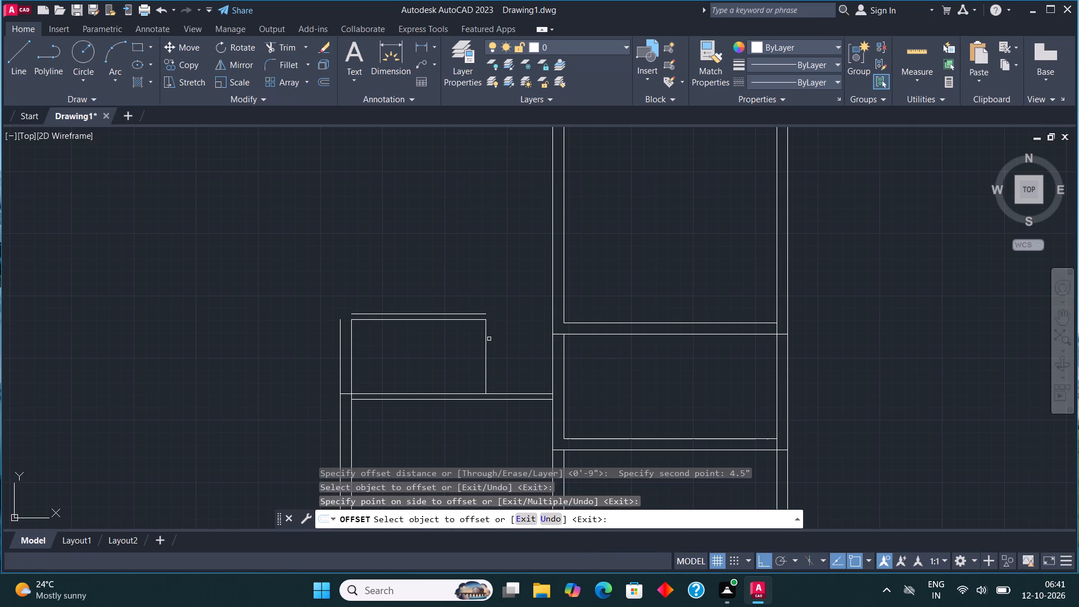
pyautogui.click(487, 338)
pyautogui.click(502, 348)
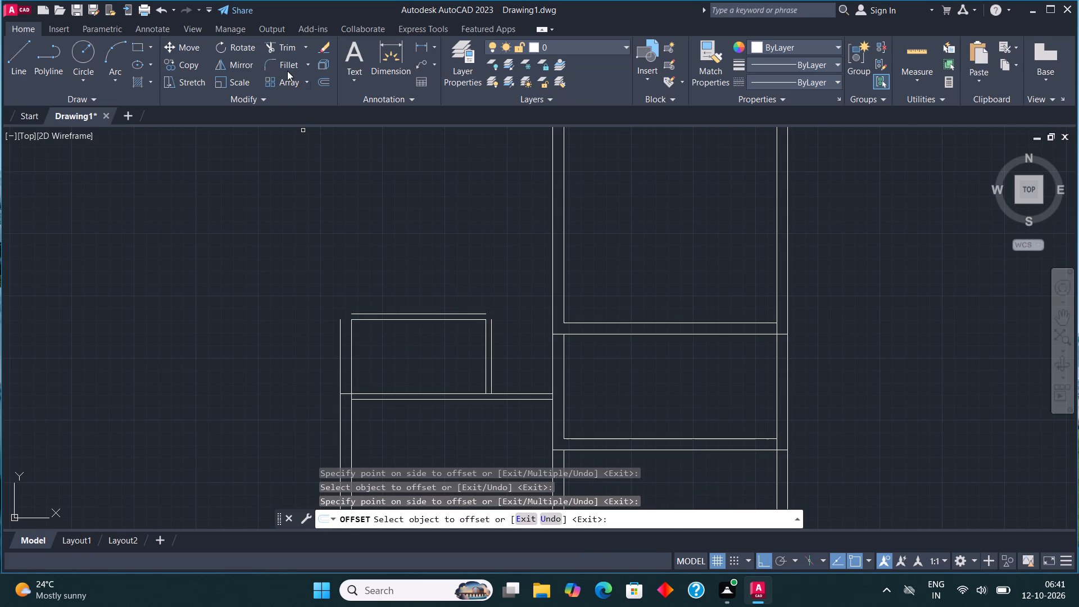
# Fillet the outer top and outer left wall lines at the 9' by 5' room's top-left corner.
pyautogui.click(288, 66)
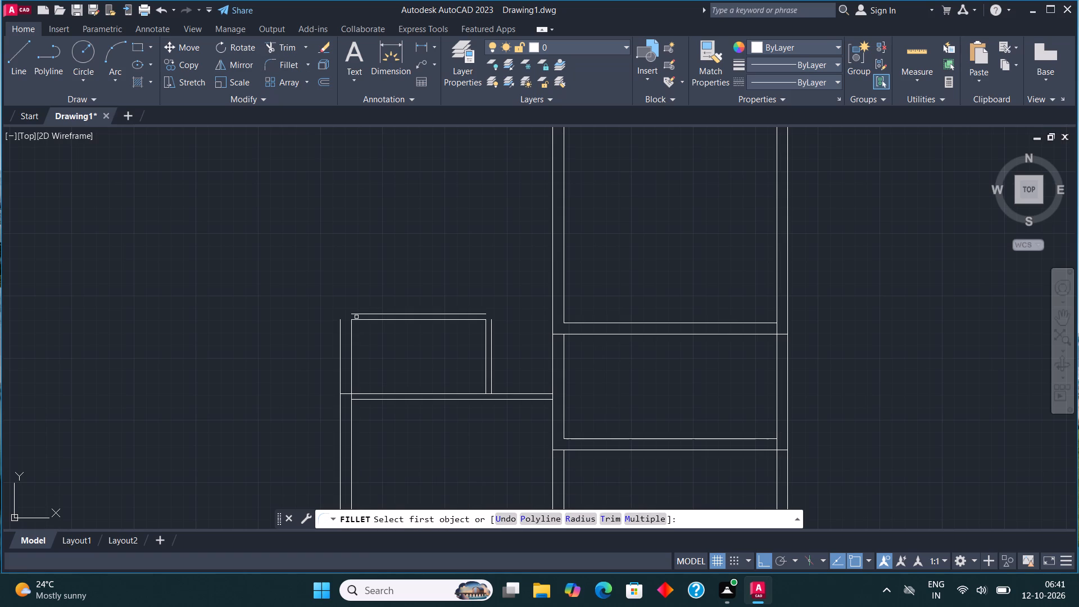
pyautogui.click(354, 315)
pyautogui.click(339, 325)
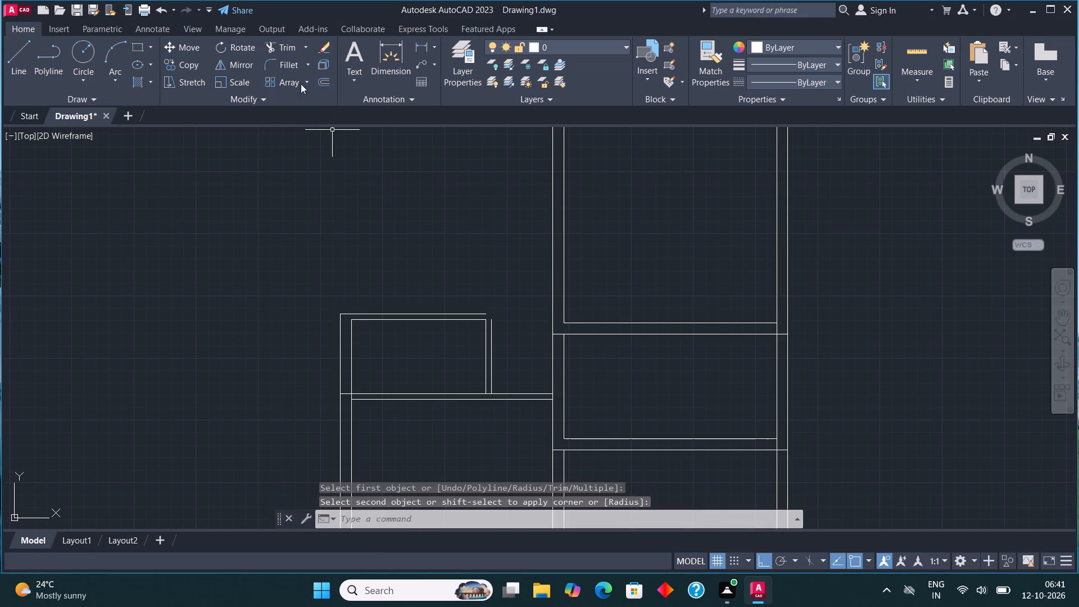
# Fillet the outer top and outer right wall lines at the 9' by 5' room's top-right corner.
pyautogui.click(288, 64)
pyautogui.click(477, 312)
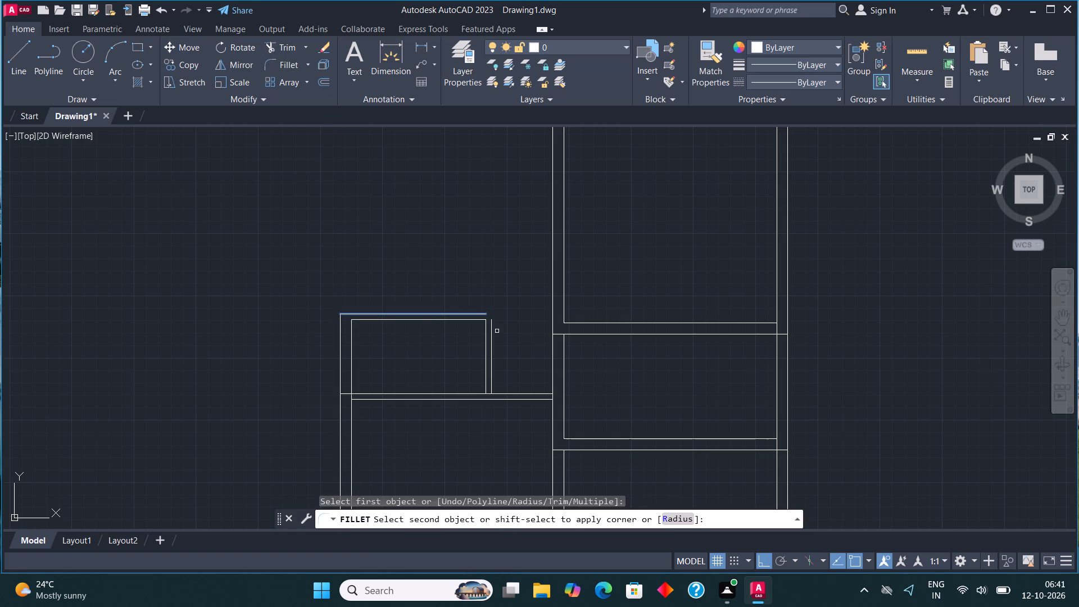
pyautogui.click(491, 329)
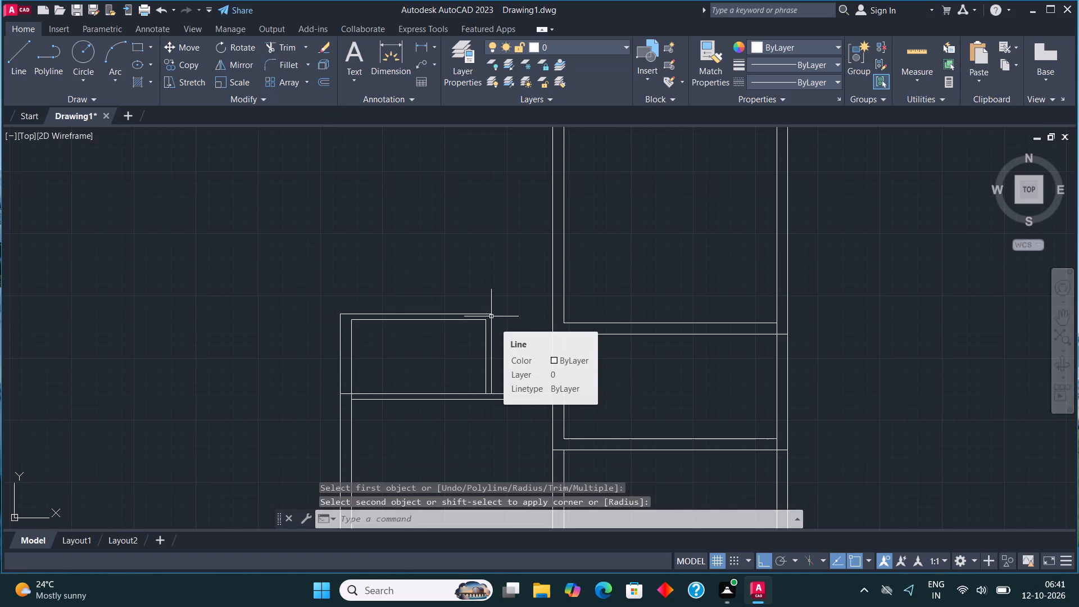
# Draw a 4'1" line rightward along the 14' room's top wall from the foot of the 9' by 5' room's outer right wall line.
pyautogui.click(12, 53)
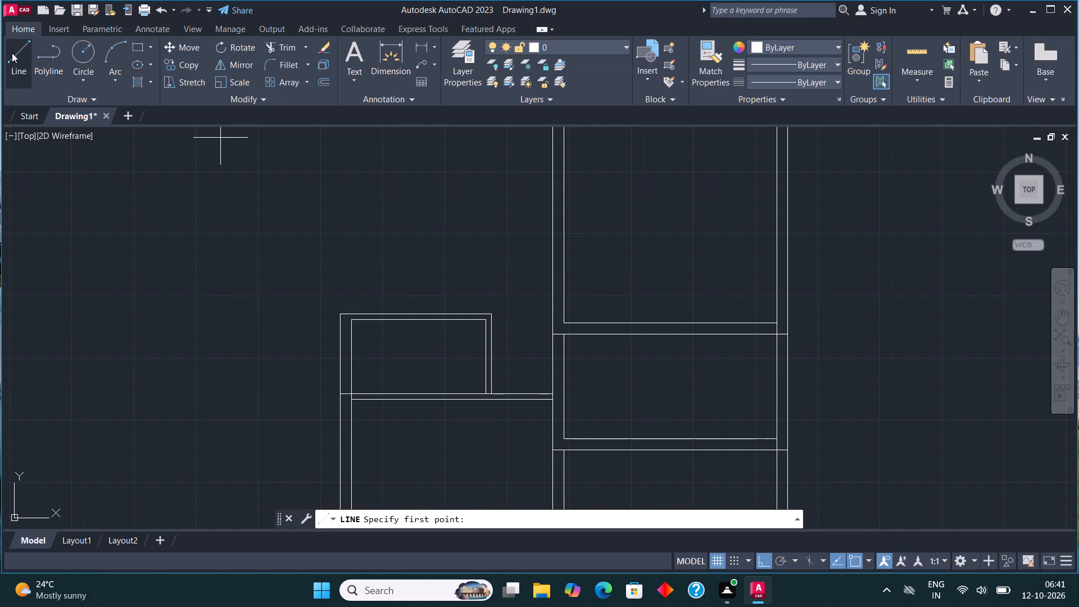
pyautogui.scroll(2, 459, 383)
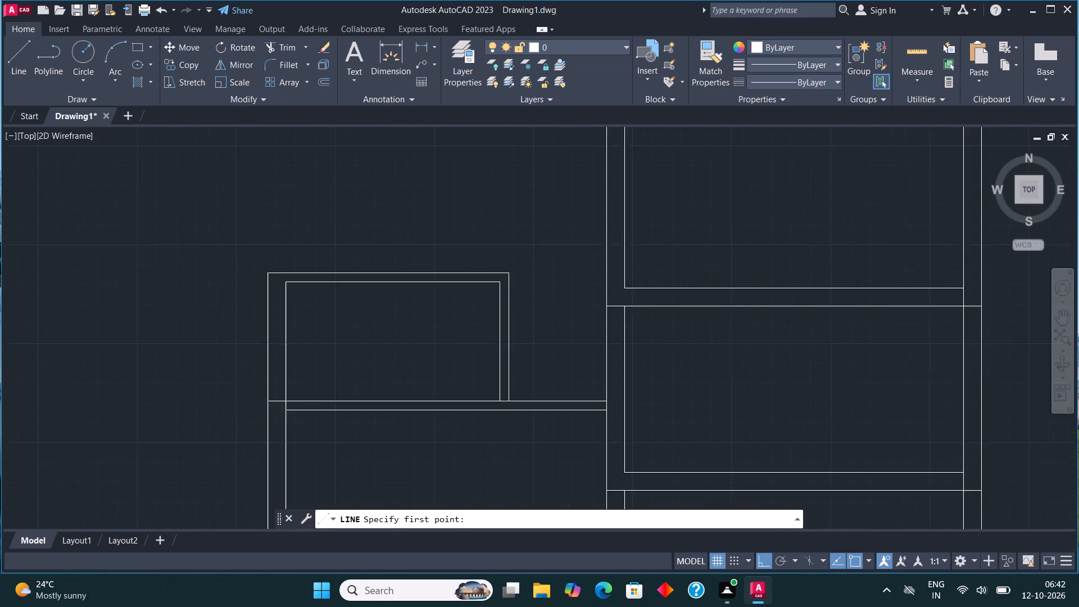
pyautogui.click(538, 408)
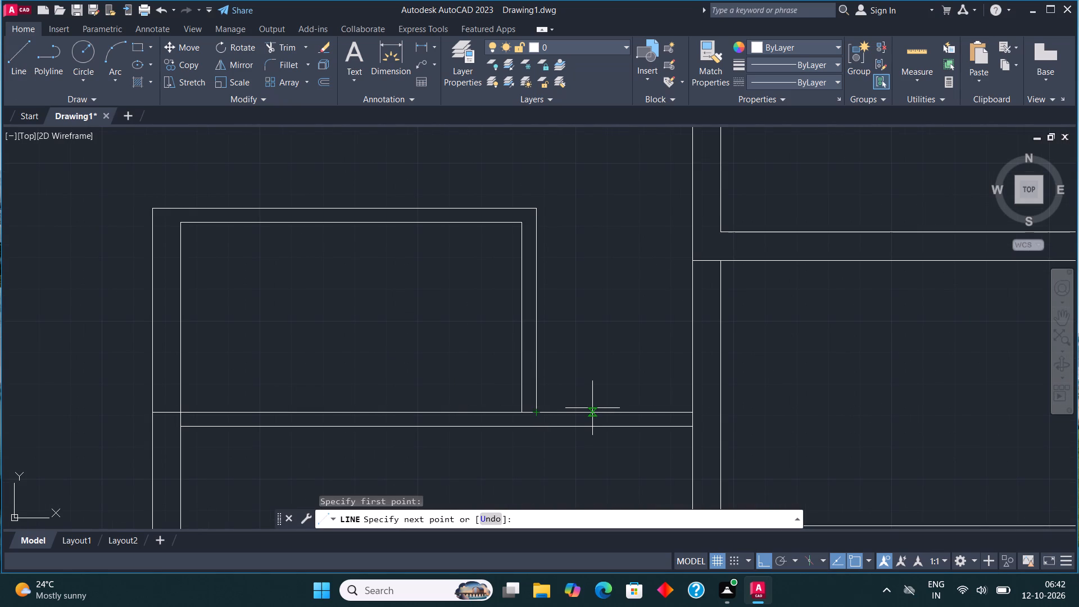
pyautogui.write('4\'1"')
pyautogui.press('Return')
pyautogui.press('Escape')
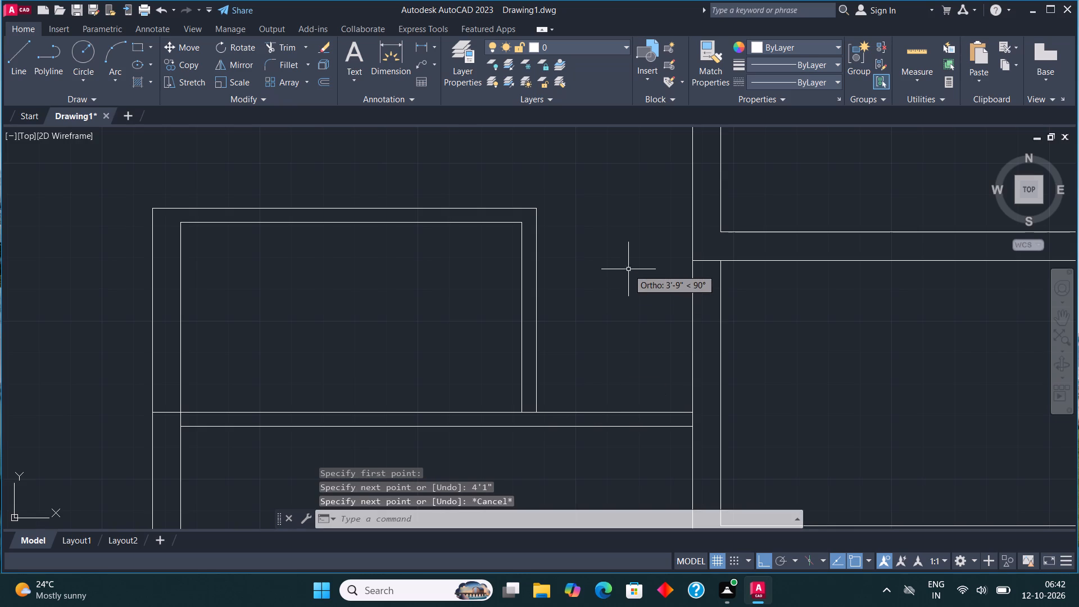
# Draw a line 5' up the 9' by 5' room's outer right wall from its foot and across to the adjoining right-hand rooms' wall.
pyautogui.click(16, 48)
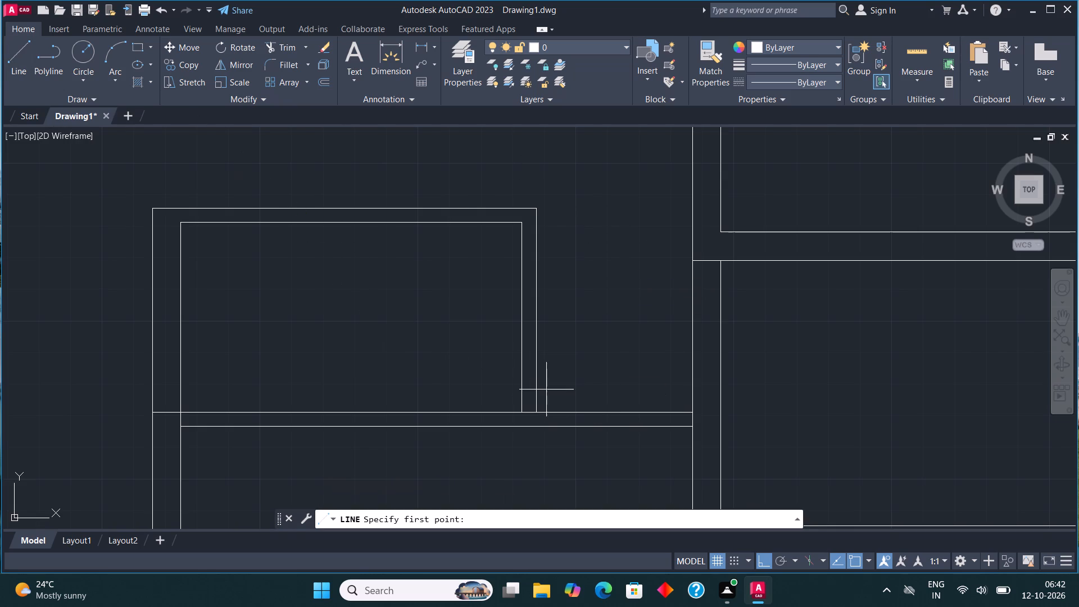
pyautogui.click(536, 414)
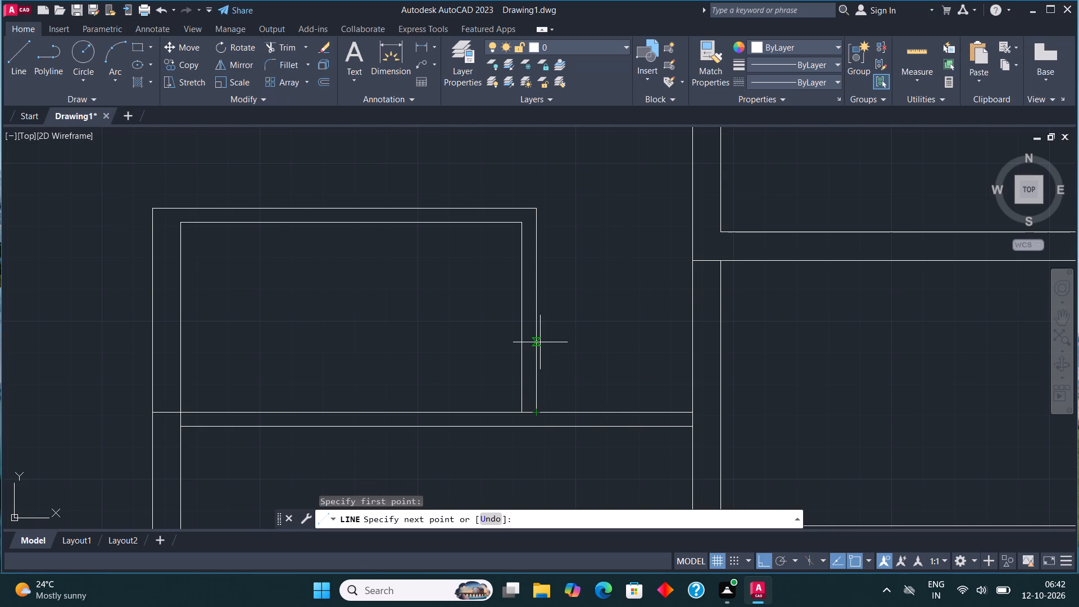
pyautogui.write("5'")
pyautogui.press('Return')
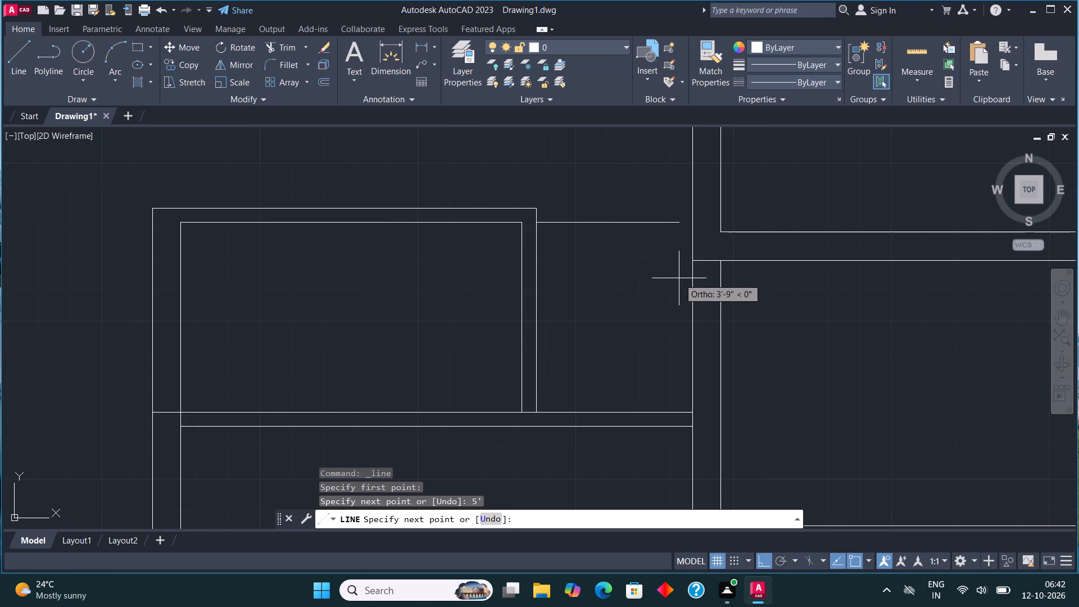
pyautogui.moveTo(681, 271); pyautogui.dragTo(695, 378, button='middle')
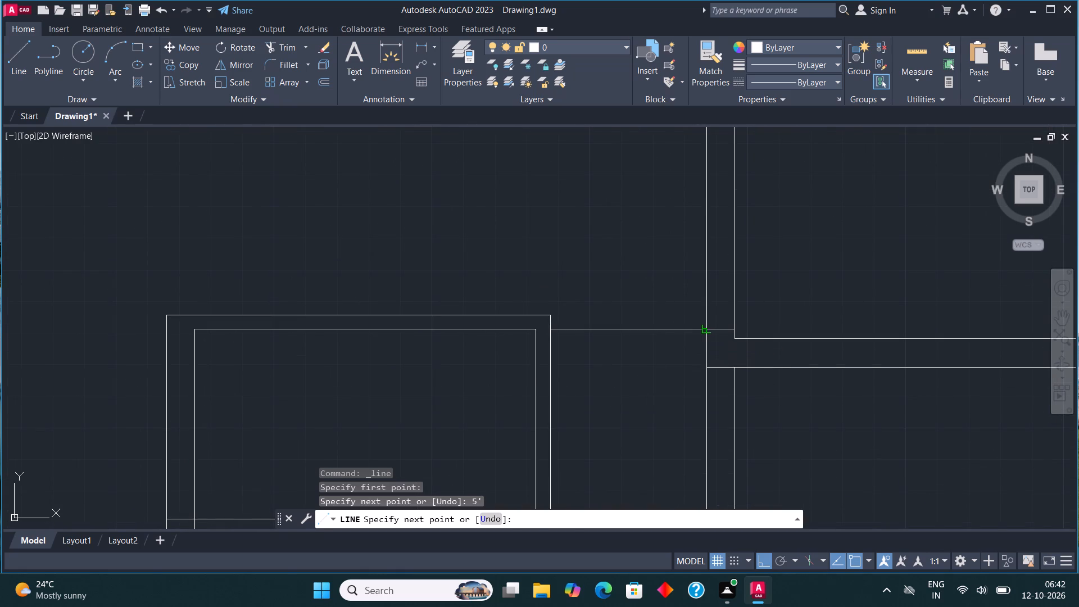
pyautogui.click(706, 333)
pyautogui.click(33, 64)
# Draw a horizontal line from the 9' by 5' room's outer top-right corner to the adjoining right-hand rooms' wall.
pyautogui.click(20, 48)
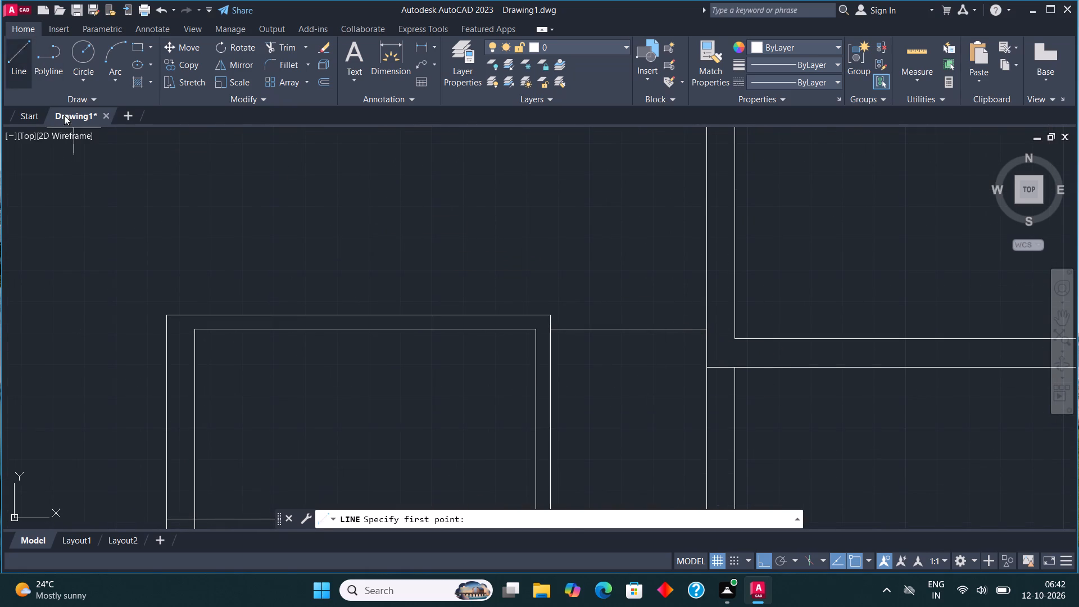
pyautogui.click(554, 312)
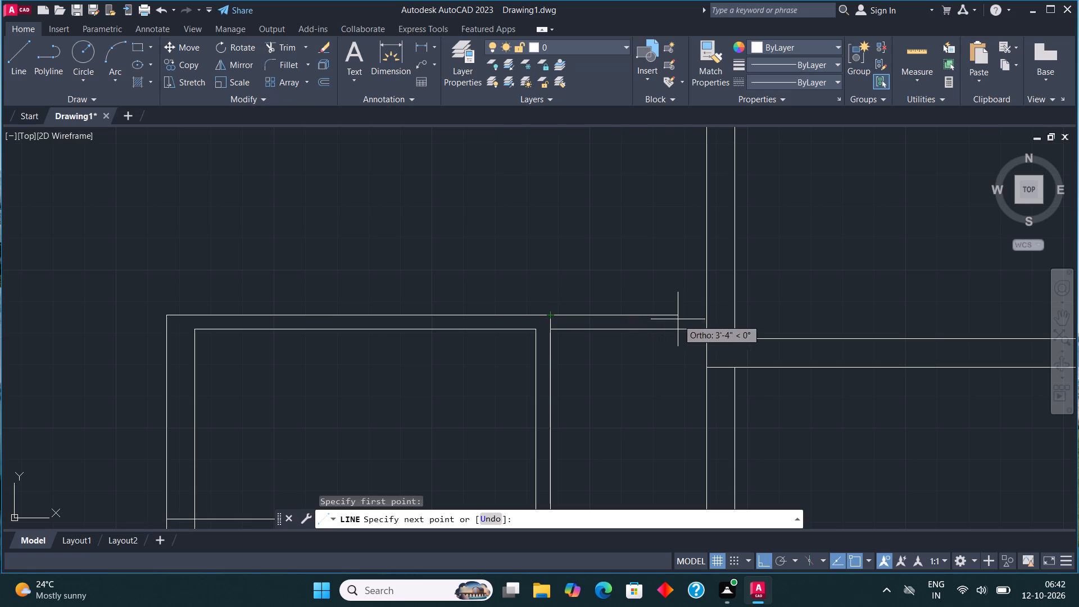
pyautogui.click(709, 315)
pyautogui.press('Escape')
# Draw the outer left wall line from the 9' by 5' room's outer top-left corner up to the plan's top edge and across to the upper block's corner.
pyautogui.scroll(-3, 536, 281)
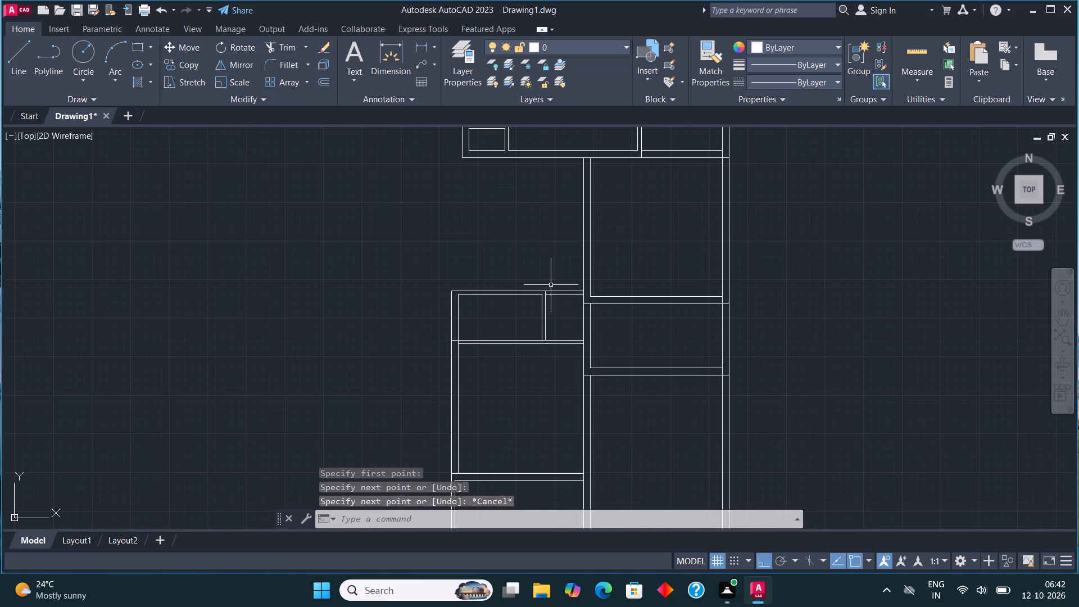
pyautogui.moveTo(525, 274); pyautogui.dragTo(492, 338, button='middle')
pyautogui.click(12, 56)
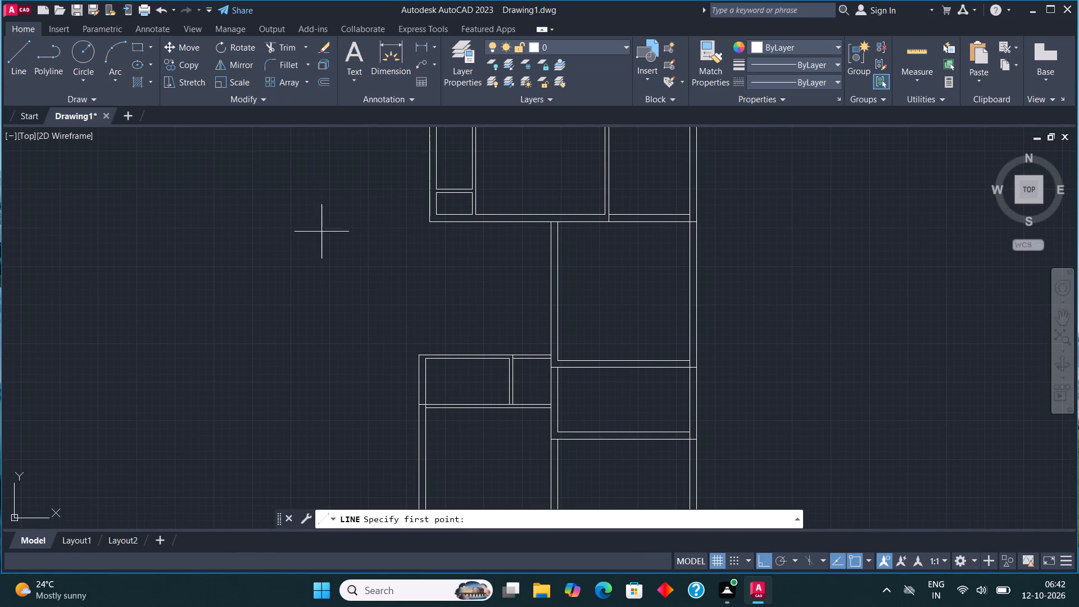
pyautogui.scroll(1, 455, 312)
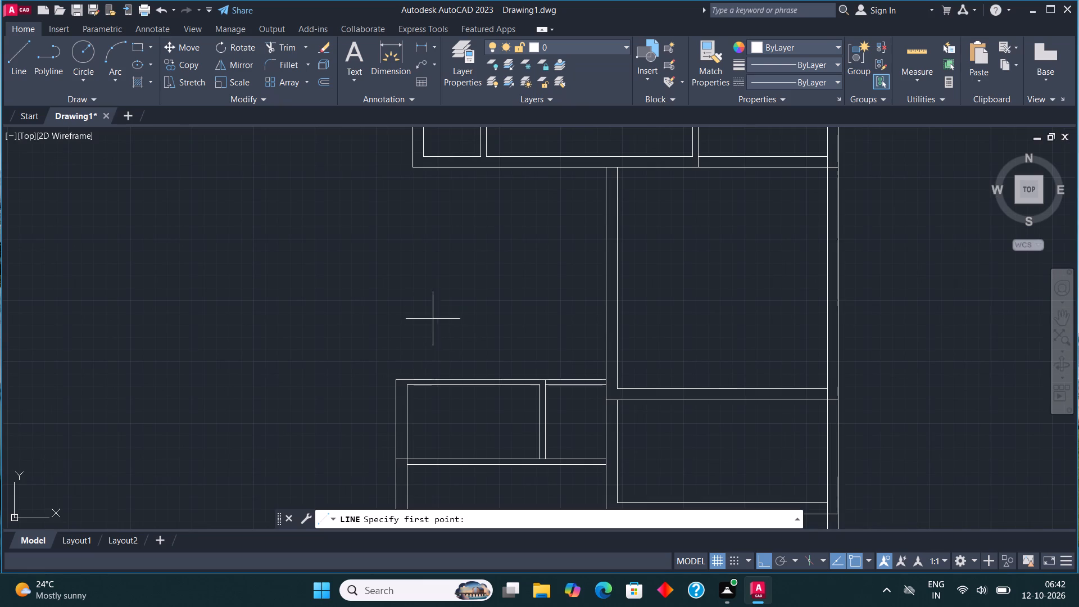
pyautogui.scroll(-2, 437, 319)
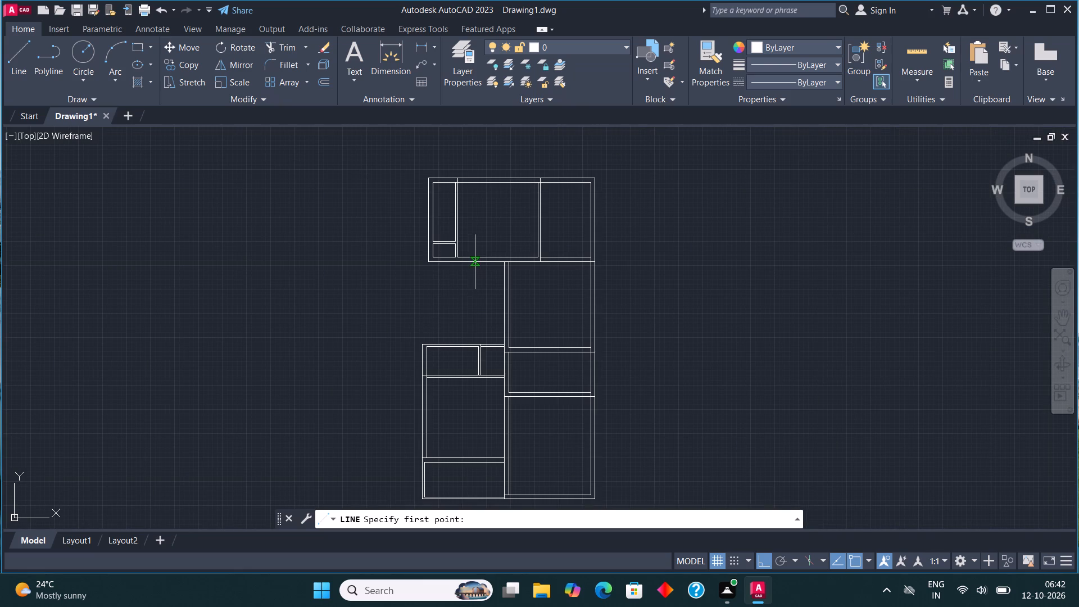
pyautogui.moveTo(483, 270); pyautogui.dragTo(495, 307, button='middle')
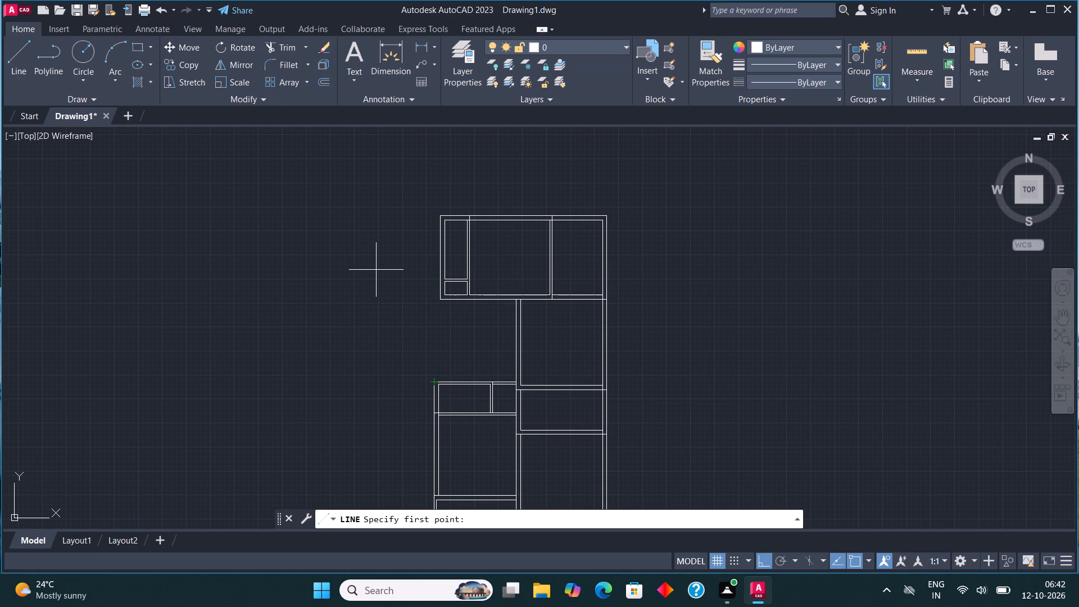
pyautogui.scroll(1, 376, 270)
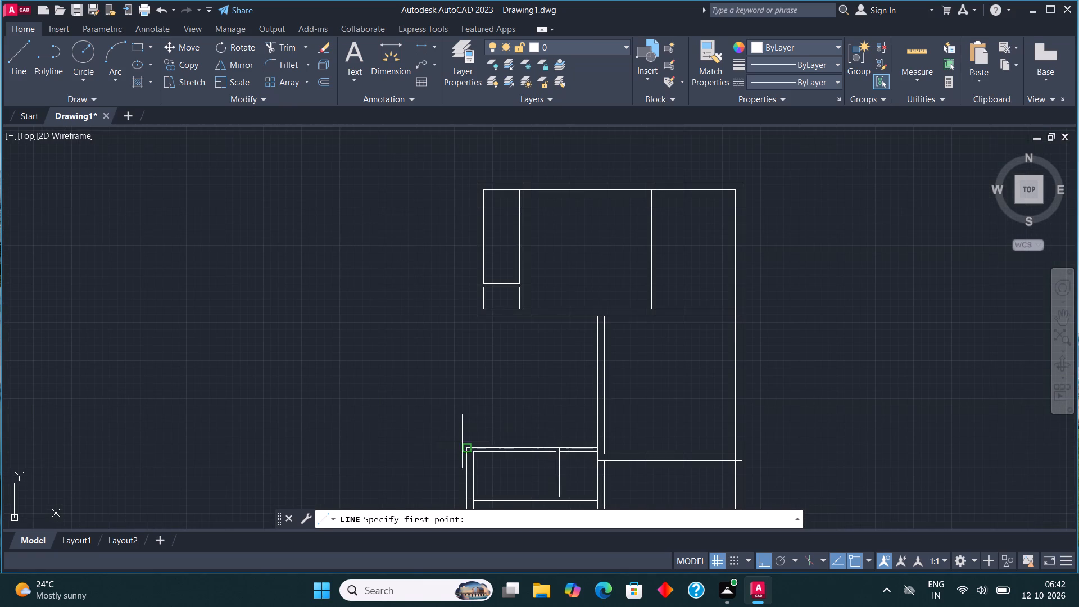
pyautogui.click(466, 452)
pyautogui.scroll(2, 473, 182)
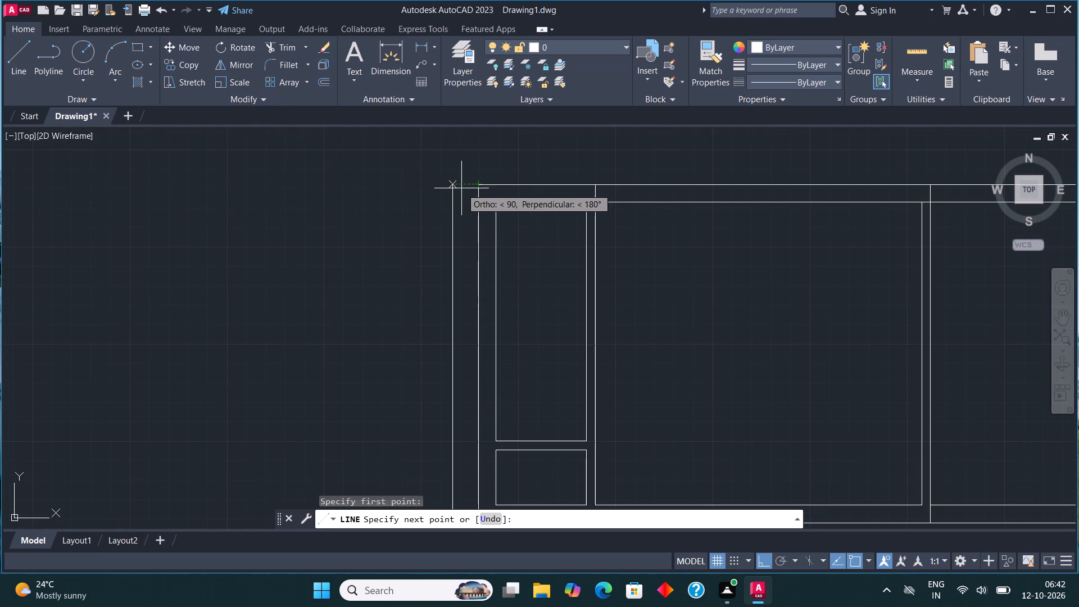
pyautogui.click(460, 188)
pyautogui.click(475, 188)
pyautogui.scroll(-1, 466, 160)
pyautogui.press('Escape')
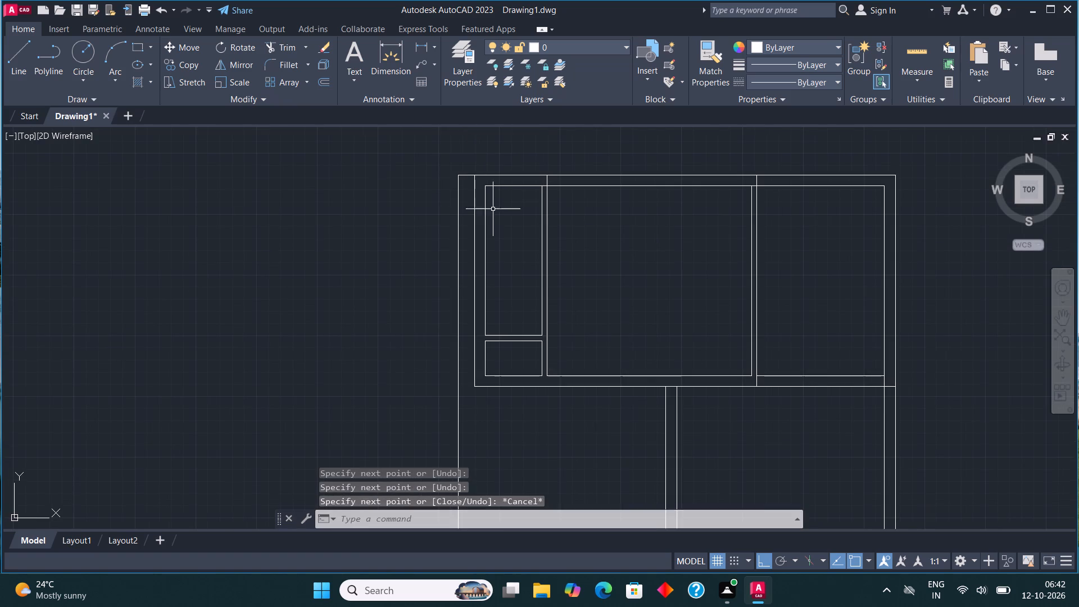
# Draw the inner left wall line from the 9' by 5' room's inner top-left corner up to the plan's top edge.
pyautogui.scroll(-3, 504, 228)
pyautogui.scroll(3, 527, 316)
pyautogui.moveTo(508, 316); pyautogui.dragTo(425, 387, button='middle')
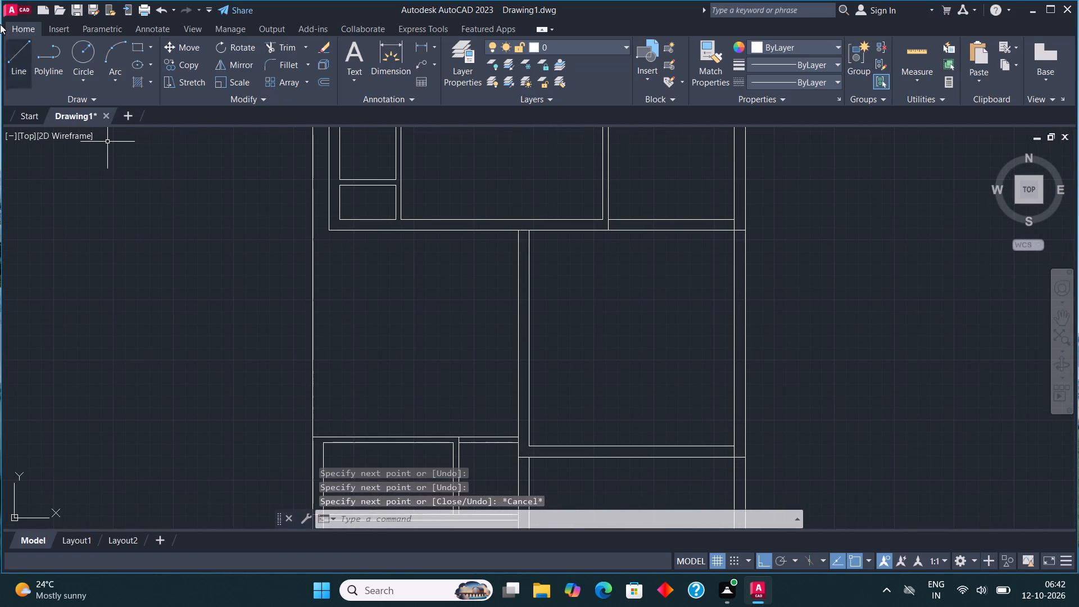
pyautogui.click(20, 61)
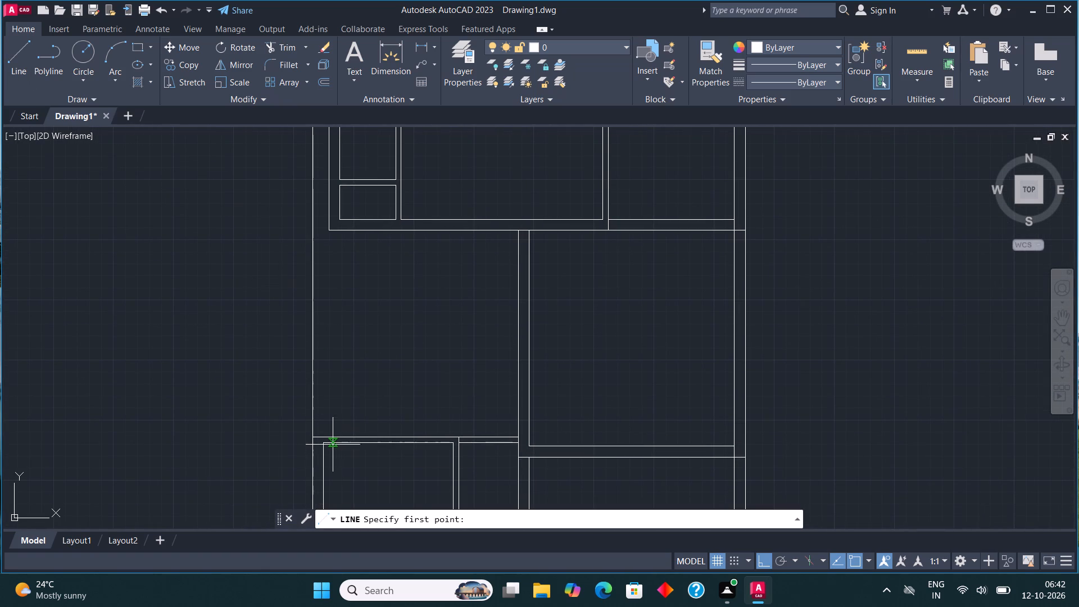
pyautogui.click(327, 442)
pyautogui.scroll(-3, 327, 230)
pyautogui.scroll(4, 327, 180)
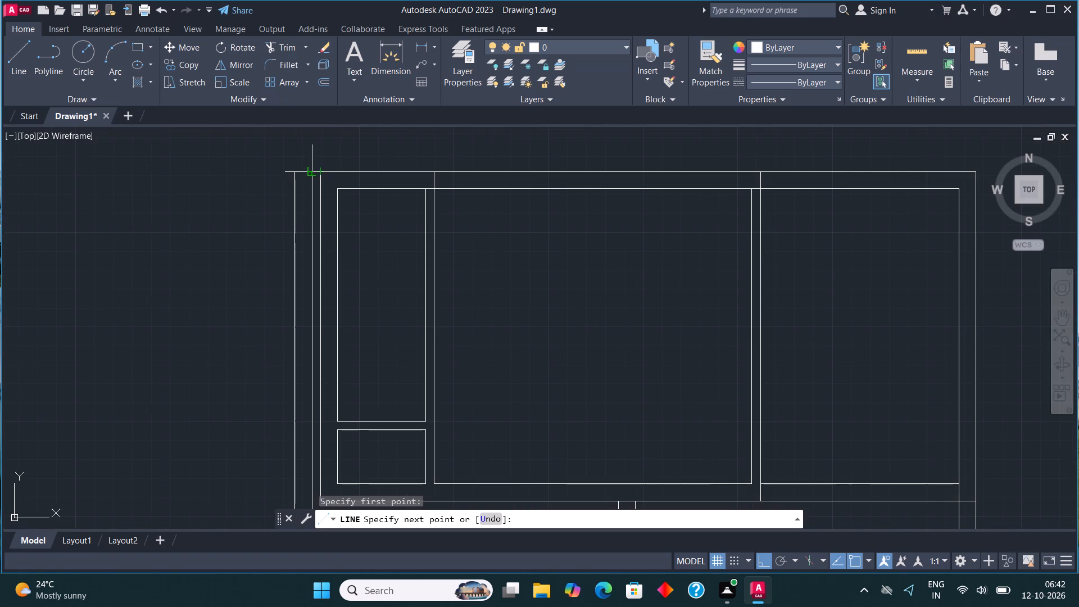
pyautogui.click(314, 167)
pyautogui.press('Escape')
# Move the upper block's left wall, two small left rooms and connected bottom wall lines so their outer top-left corner meets the new outer wall corner.
pyautogui.scroll(-3, 368, 174)
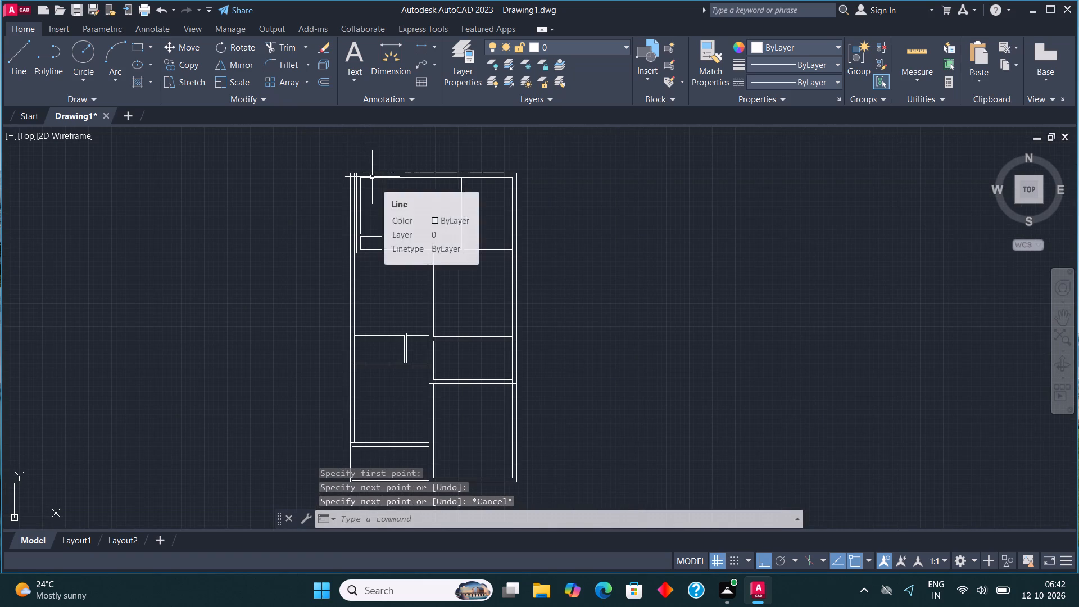
pyautogui.moveTo(474, 239); pyautogui.dragTo(532, 269, button='middle')
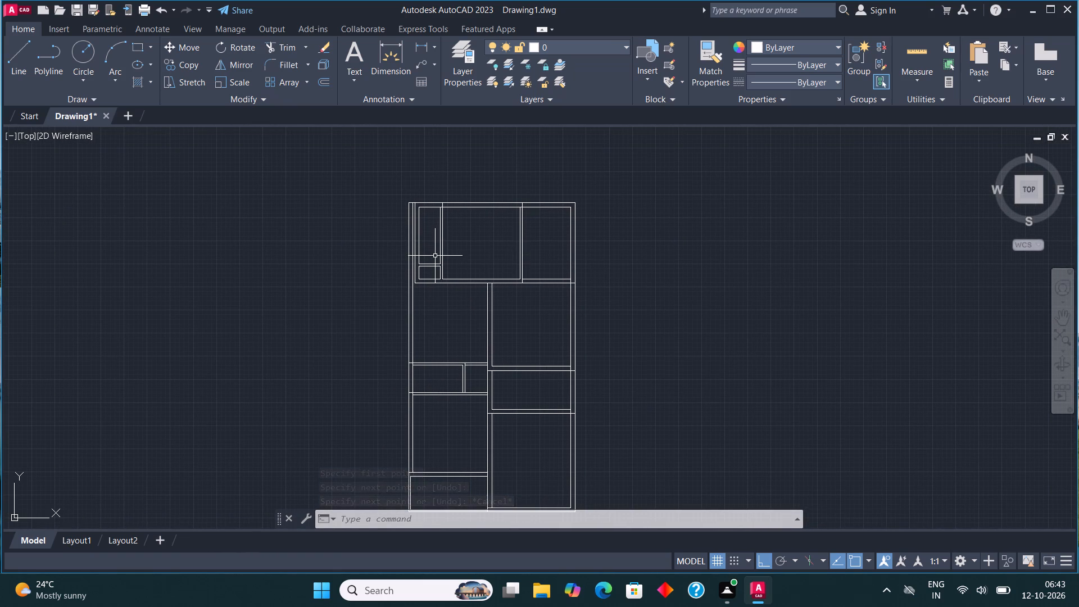
pyautogui.moveTo(444, 263); pyautogui.dragTo(453, 301, button='middle')
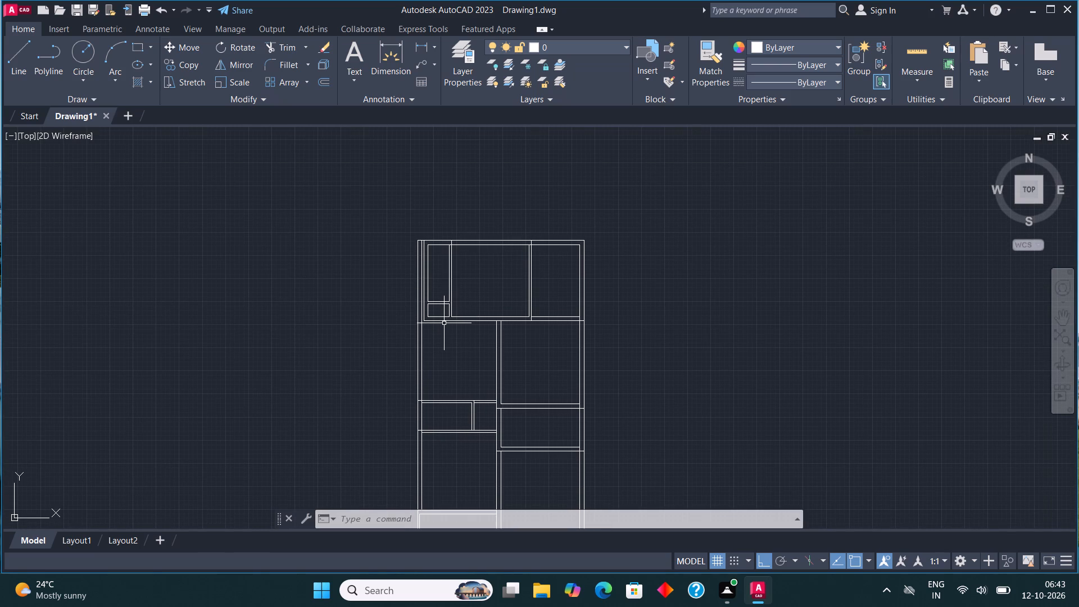
pyautogui.scroll(2, 450, 280)
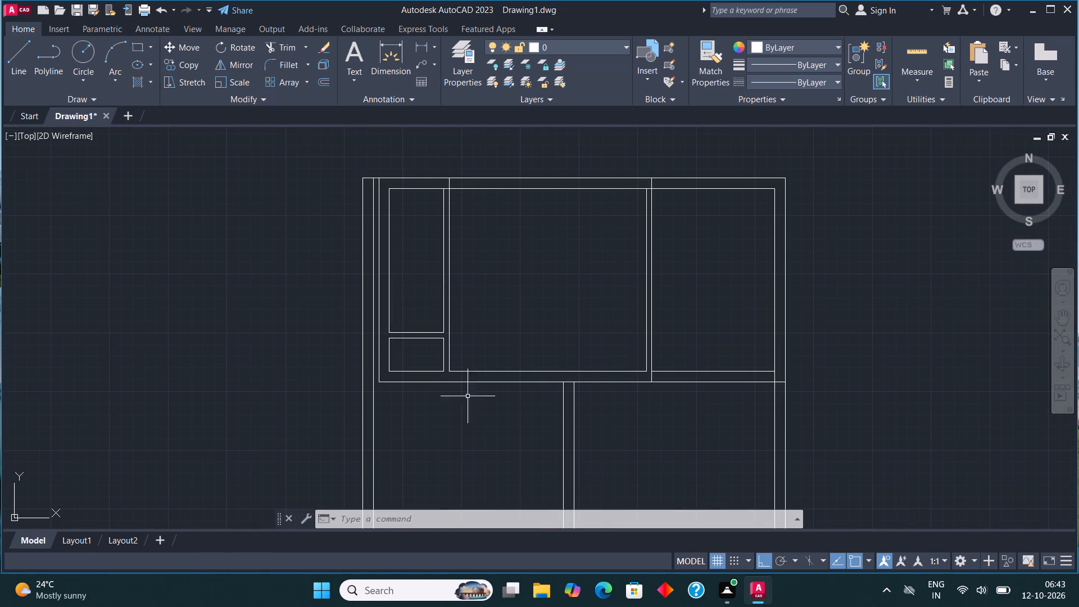
pyautogui.click(471, 407)
pyautogui.click(375, 296)
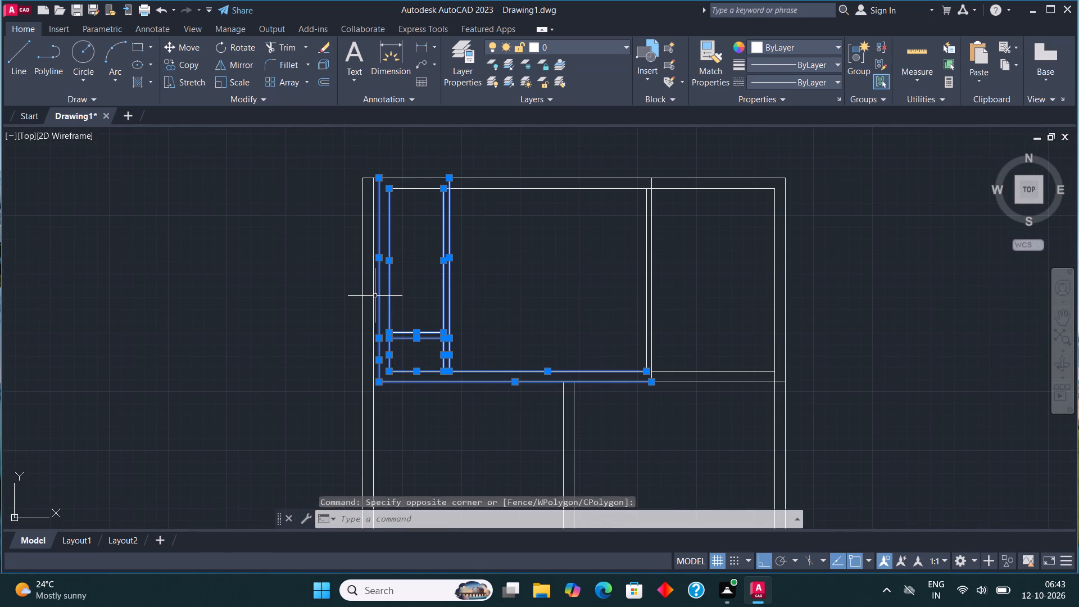
pyautogui.click(186, 48)
pyautogui.scroll(2, 375, 156)
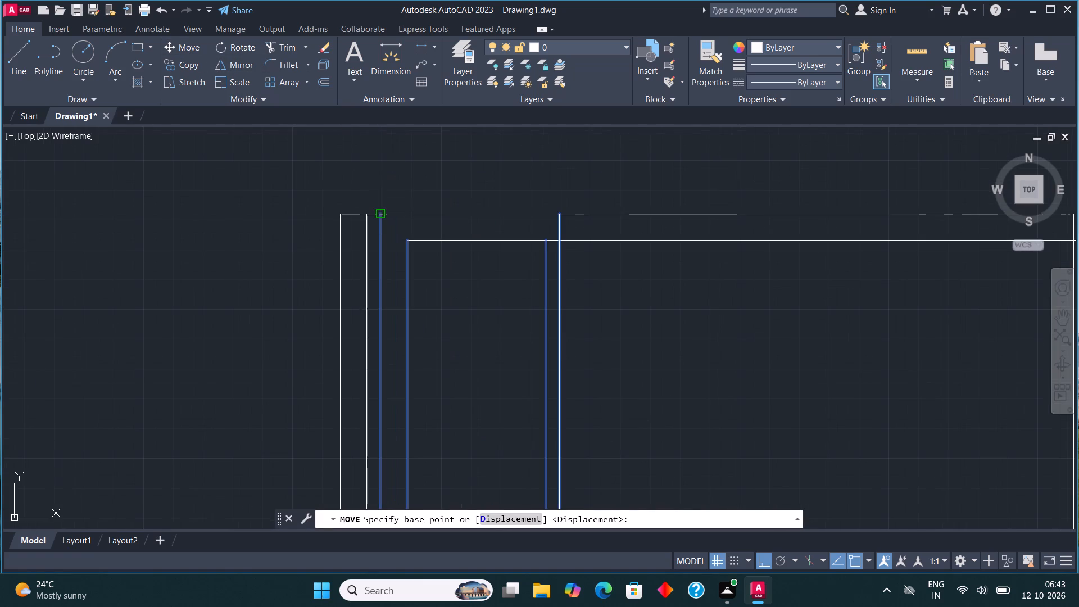
pyautogui.click(377, 218)
pyautogui.click(339, 218)
# Fillet the upper middle room's inner bottom line with its inner right wall line at the bottom-right corner.
pyautogui.scroll(-1, 441, 150)
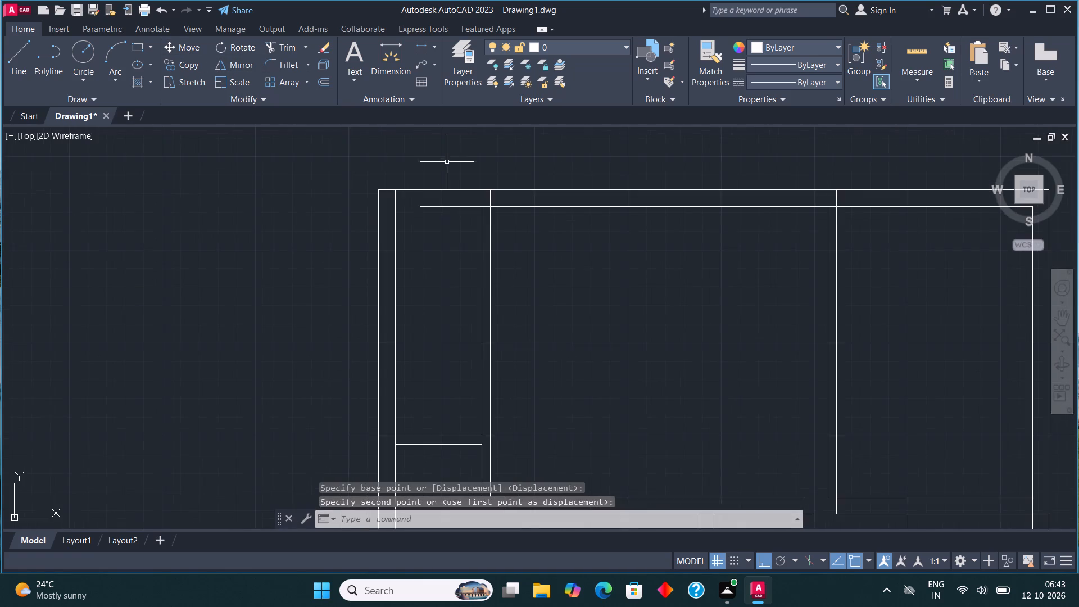
pyautogui.scroll(-1, 455, 166)
pyautogui.moveTo(652, 347); pyautogui.dragTo(604, 332, button='middle')
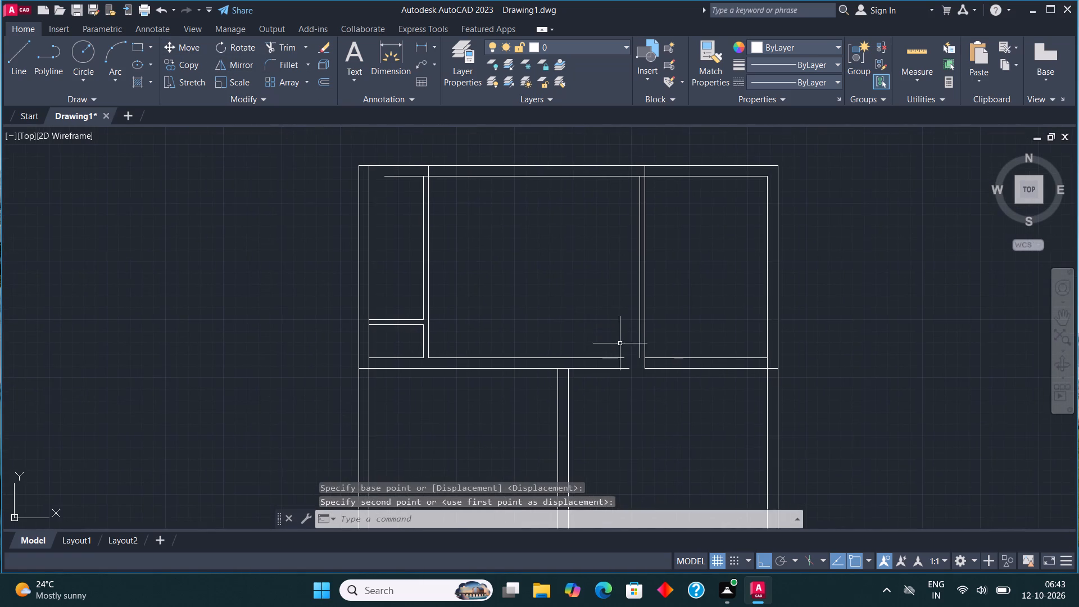
pyautogui.scroll(2, 679, 382)
pyautogui.click(287, 66)
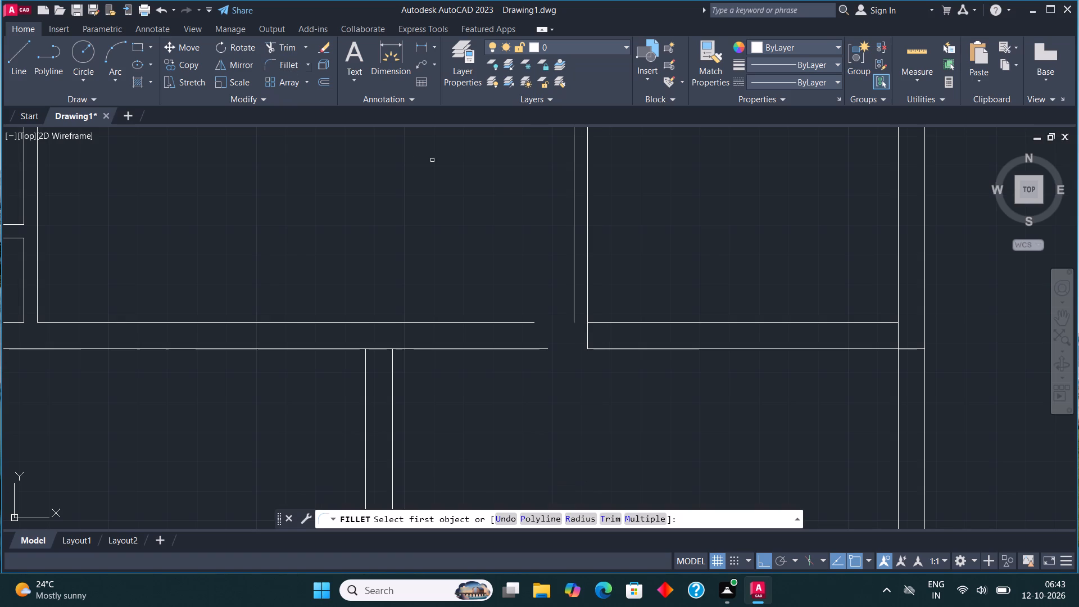
pyautogui.click(500, 323)
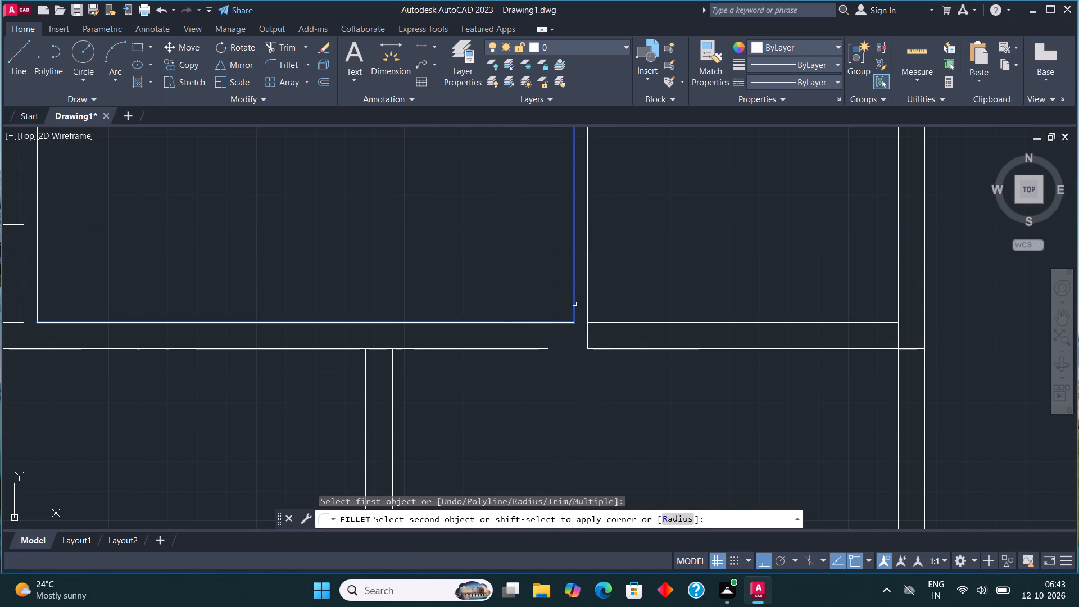
pyautogui.click(574, 304)
# Fillet the upper block's outer bottom line with the upper right room's left wall line so they meet at a corner.
pyautogui.click(281, 60)
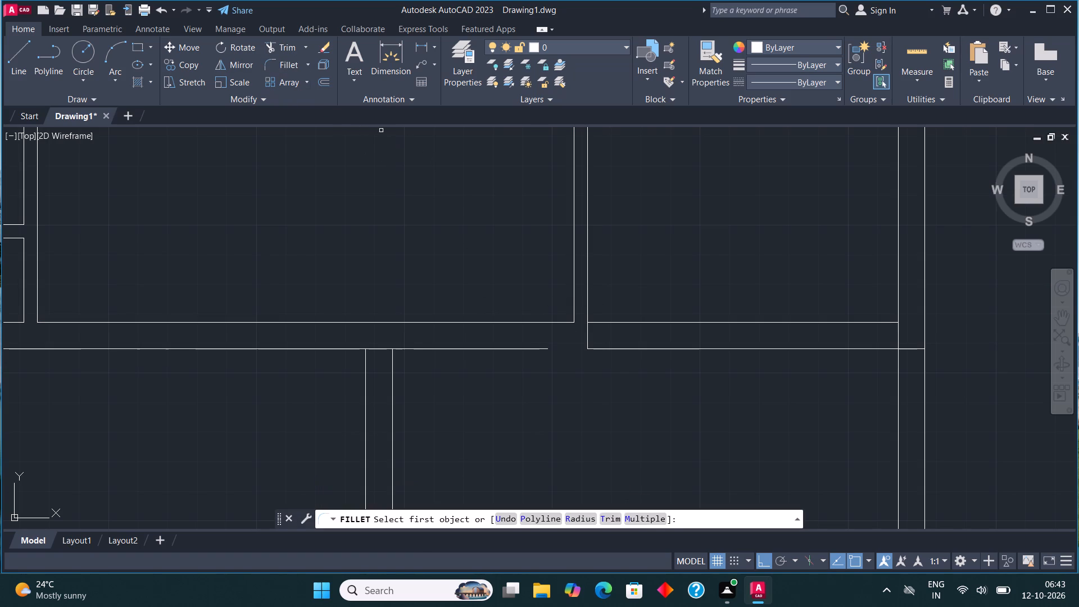
pyautogui.click(520, 348)
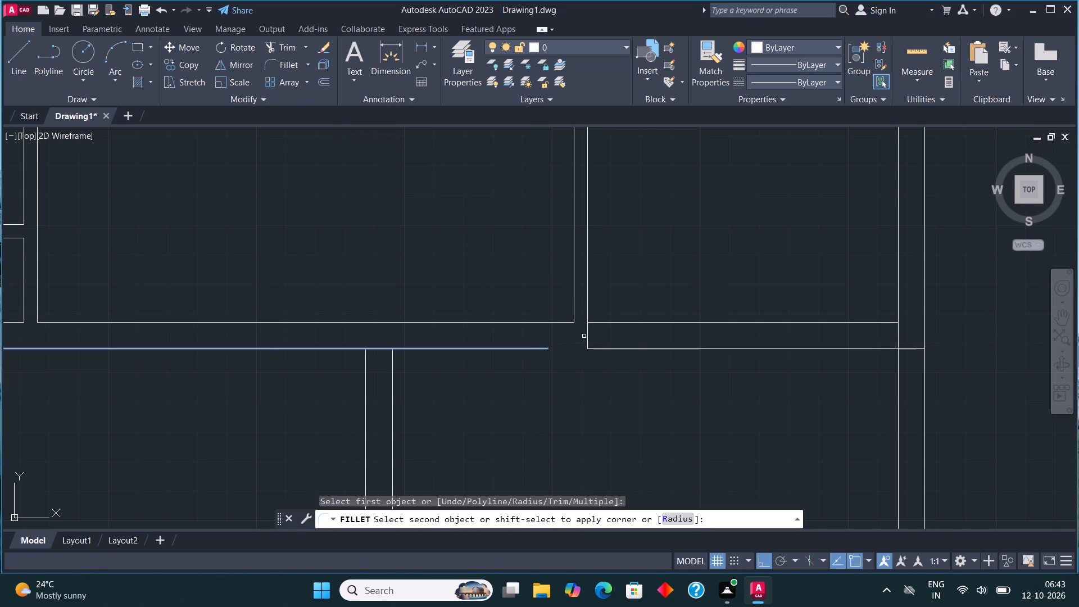
pyautogui.click(590, 336)
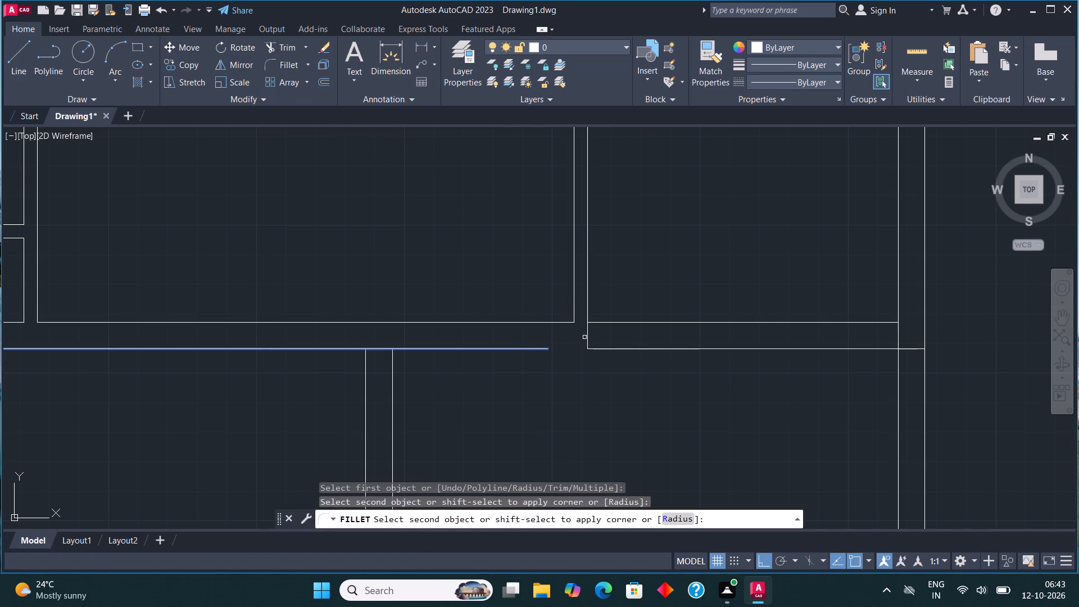
pyautogui.click(586, 329)
# Fillet the upper block's inner top line with the inner left wall line at the plan's top-left corner.
pyautogui.scroll(-1, 523, 377)
pyautogui.moveTo(268, 198); pyautogui.dragTo(325, 232, button='middle')
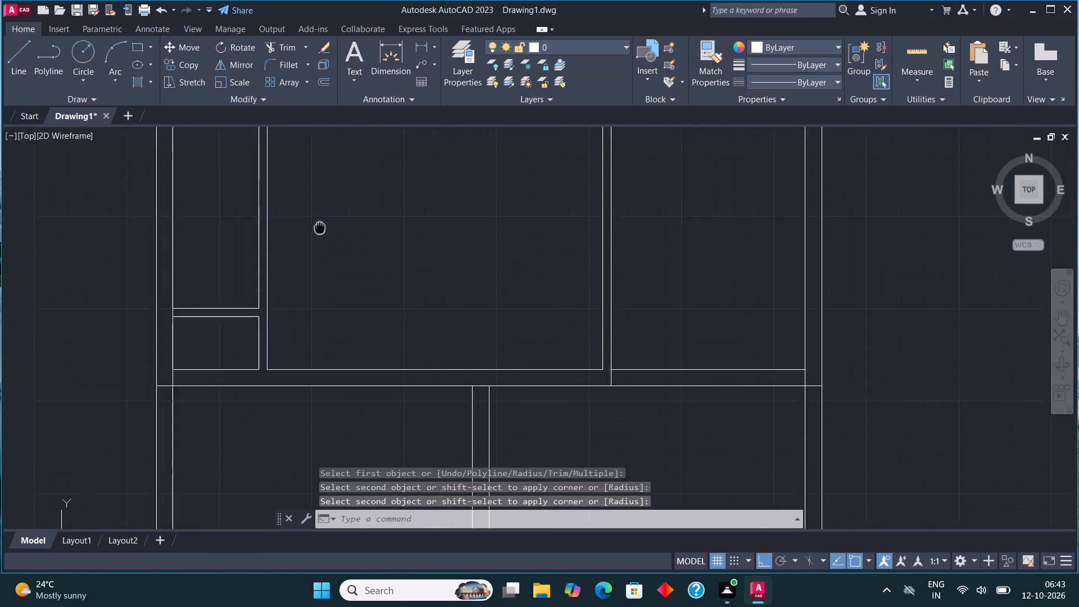
pyautogui.moveTo(325, 232); pyautogui.dragTo(387, 469, button='middle')
pyautogui.scroll(1, 336, 320)
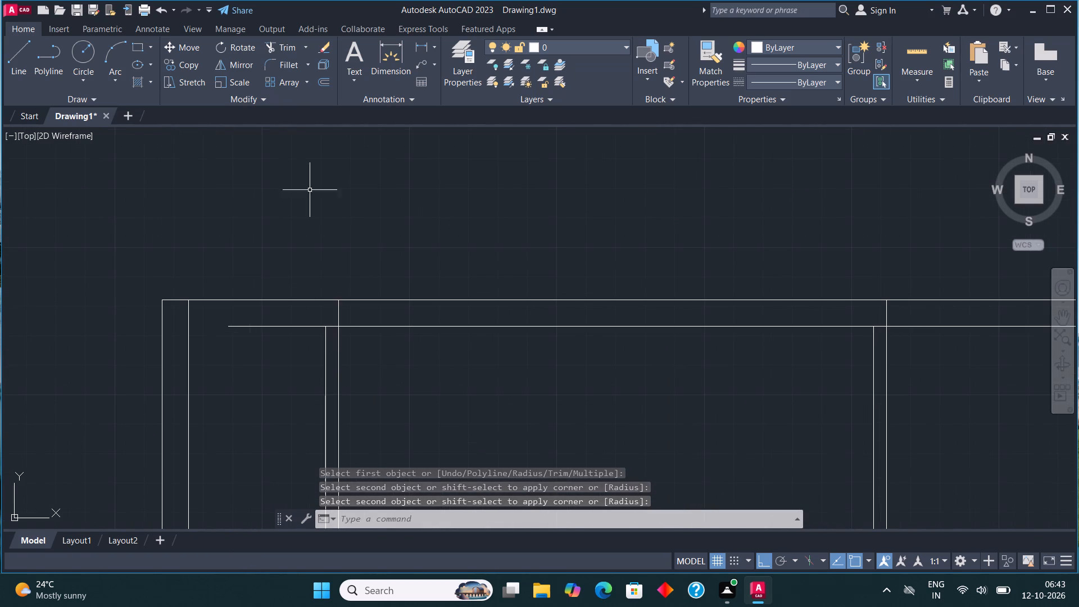
pyautogui.click(287, 64)
pyautogui.click(301, 326)
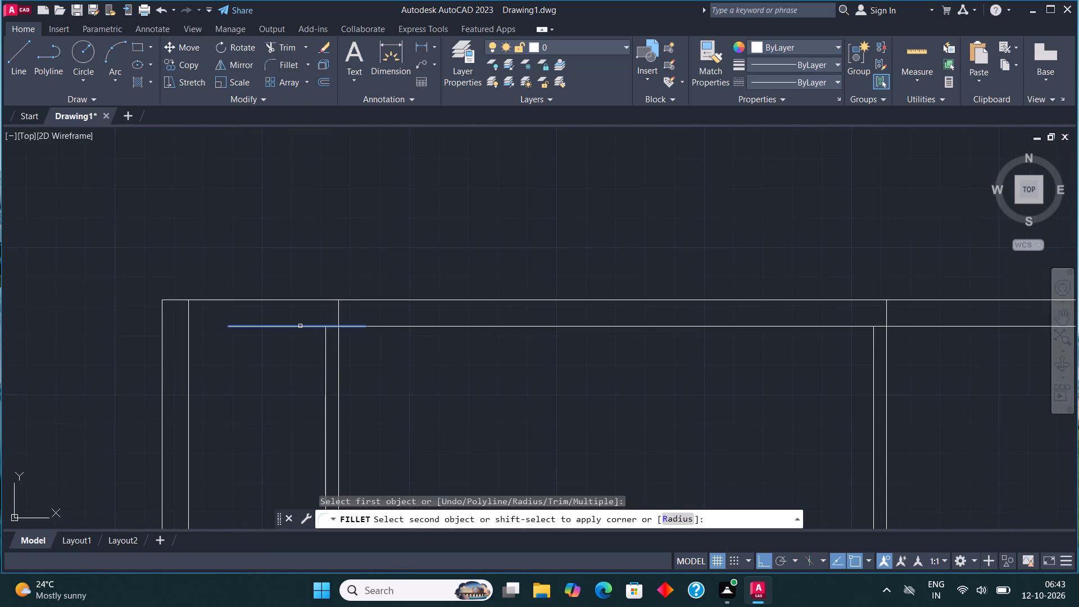
pyautogui.click(188, 366)
# Draw a 13' line up the inner left wall from its intersection with the 9' by 5' room's outer top line.
pyautogui.scroll(-3, 400, 220)
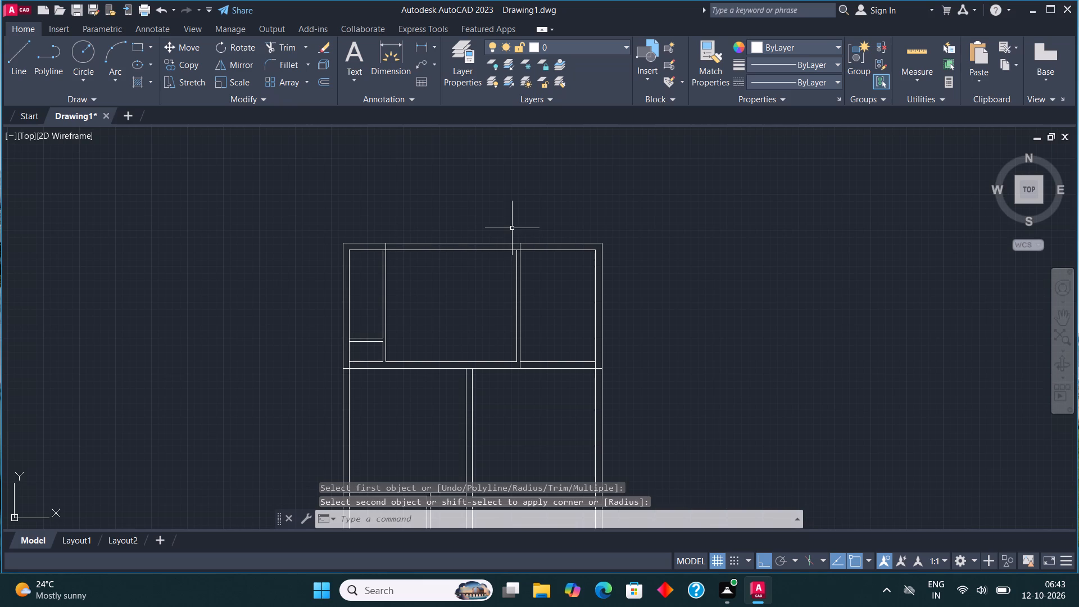
pyautogui.scroll(-1, 510, 244)
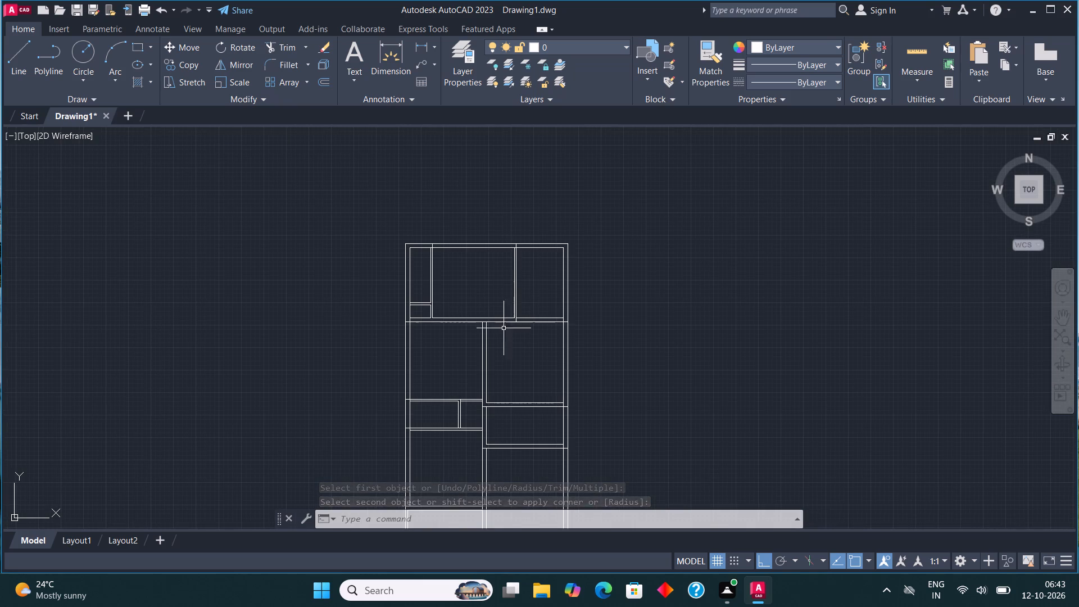
pyautogui.scroll(2, 472, 403)
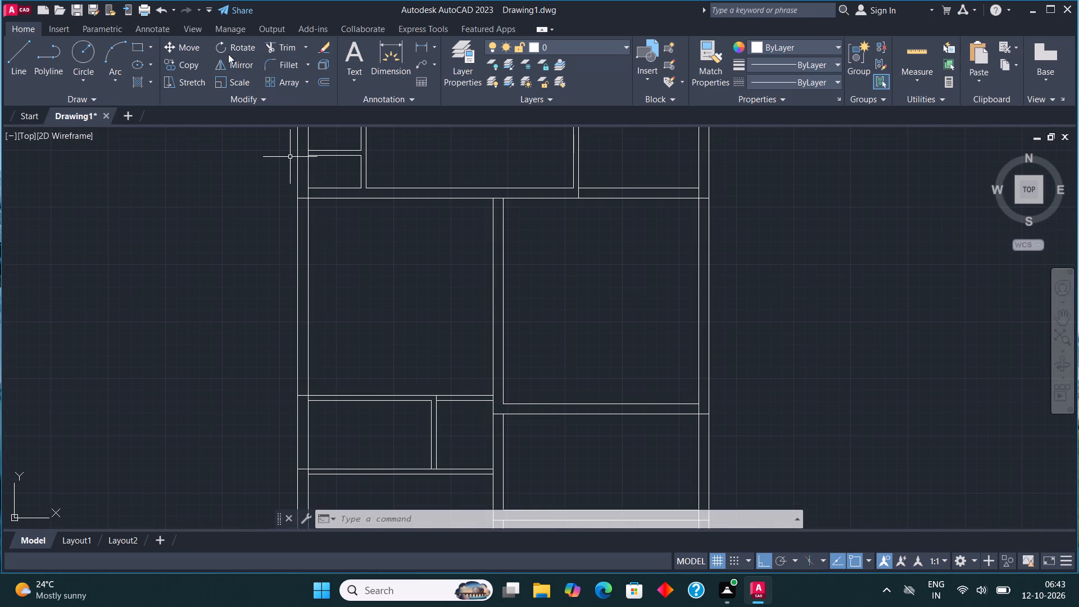
pyautogui.click(20, 42)
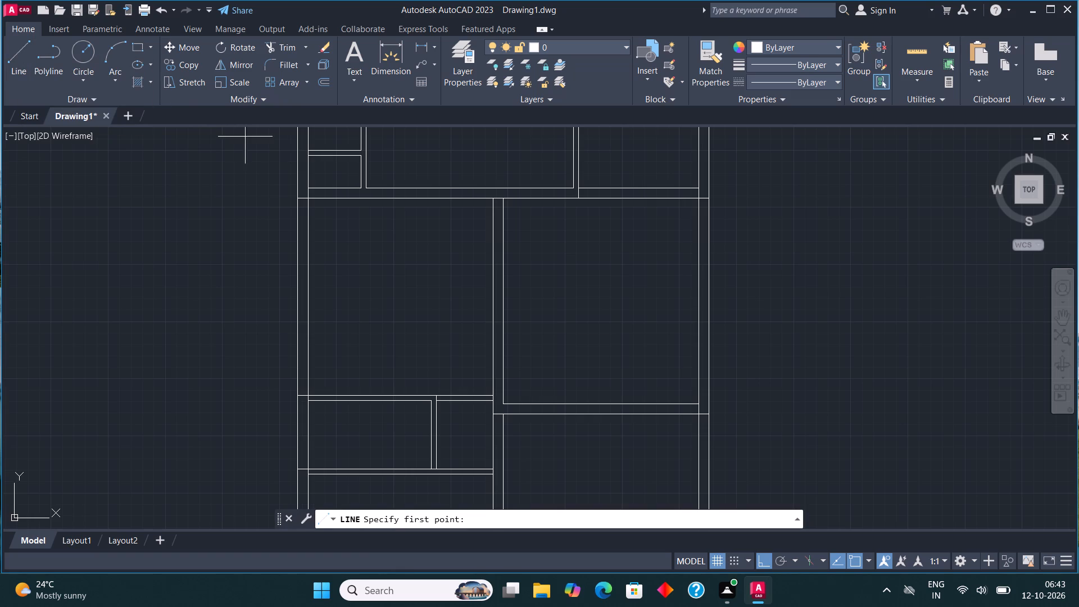
pyautogui.scroll(4, 312, 382)
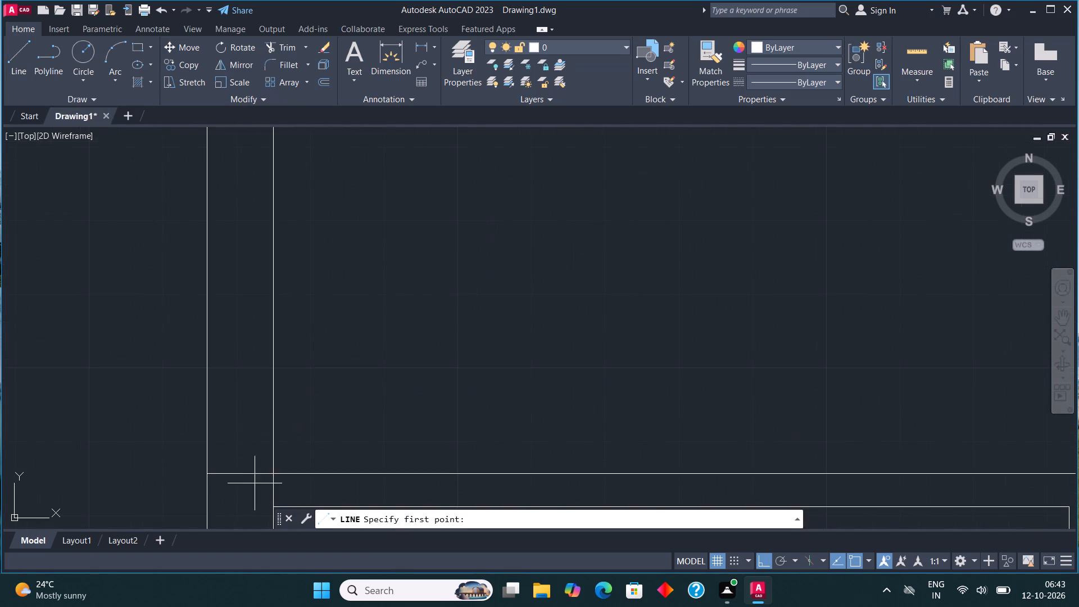
pyautogui.click(273, 473)
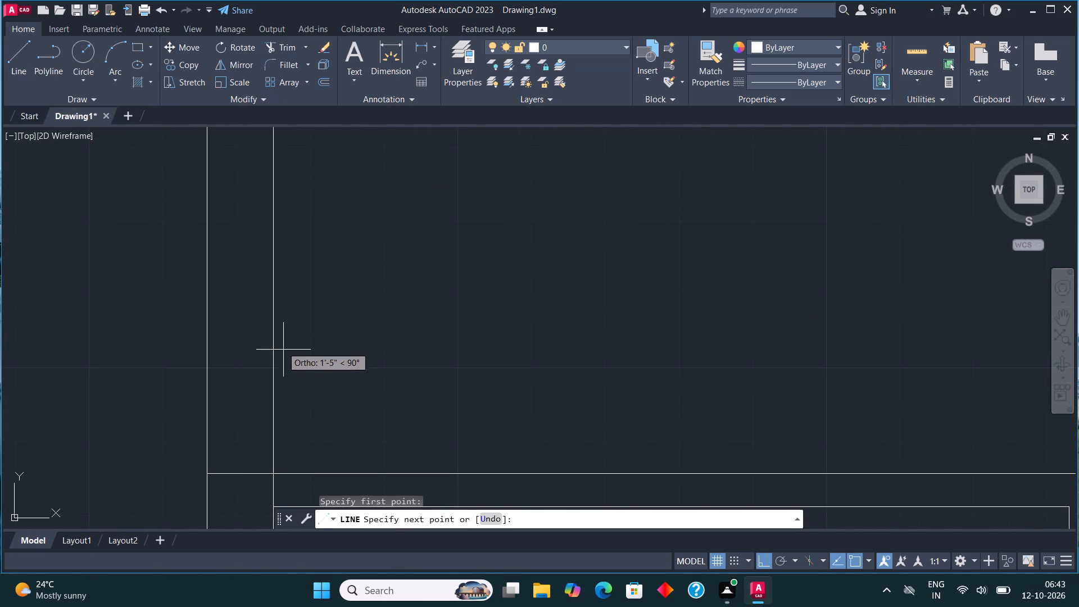
pyautogui.write("13'")
pyautogui.press('Return')
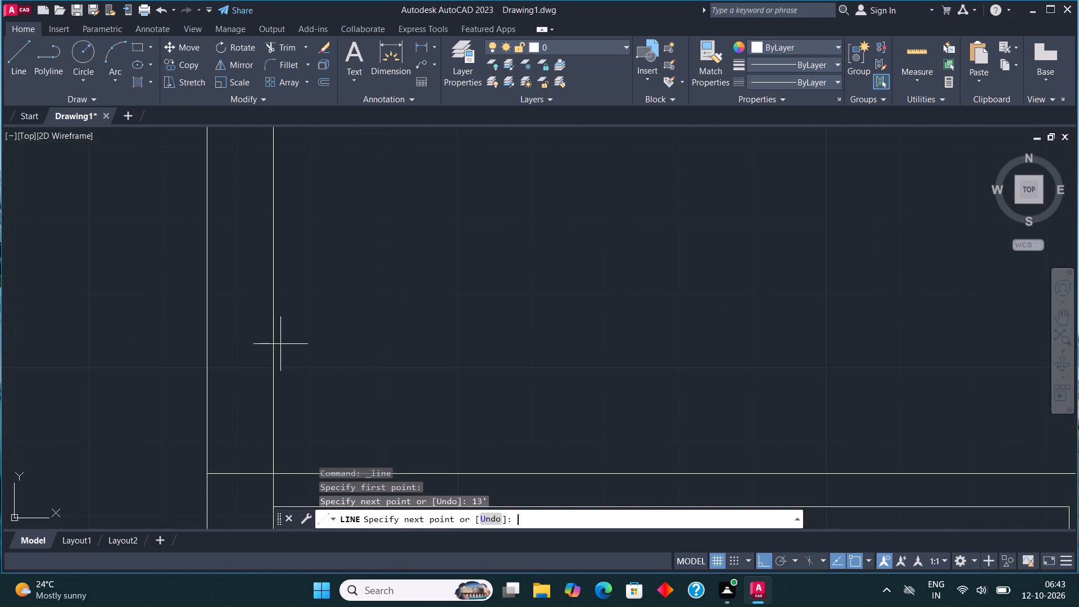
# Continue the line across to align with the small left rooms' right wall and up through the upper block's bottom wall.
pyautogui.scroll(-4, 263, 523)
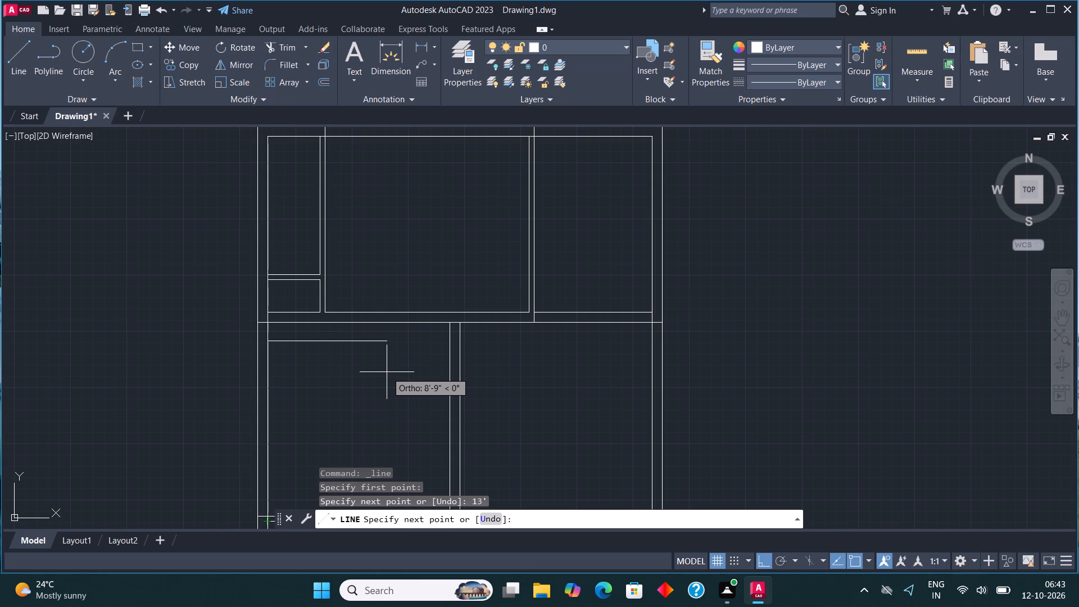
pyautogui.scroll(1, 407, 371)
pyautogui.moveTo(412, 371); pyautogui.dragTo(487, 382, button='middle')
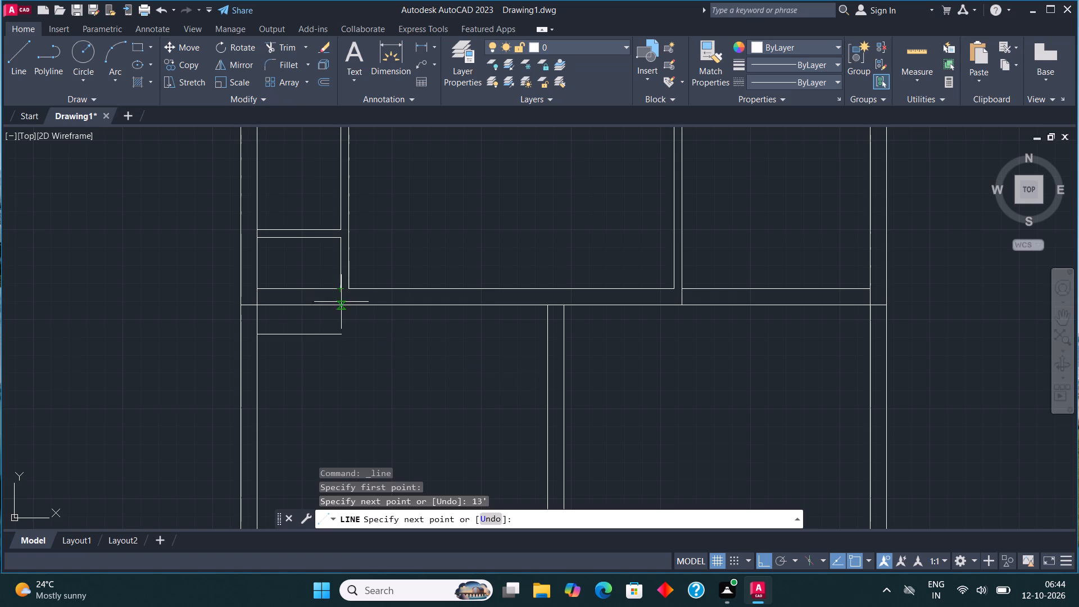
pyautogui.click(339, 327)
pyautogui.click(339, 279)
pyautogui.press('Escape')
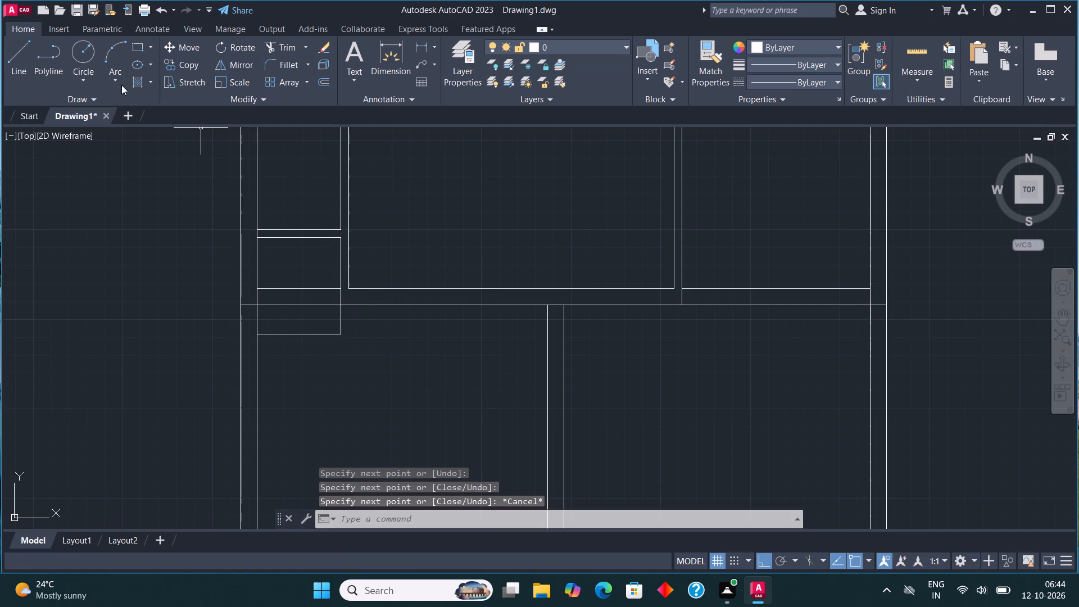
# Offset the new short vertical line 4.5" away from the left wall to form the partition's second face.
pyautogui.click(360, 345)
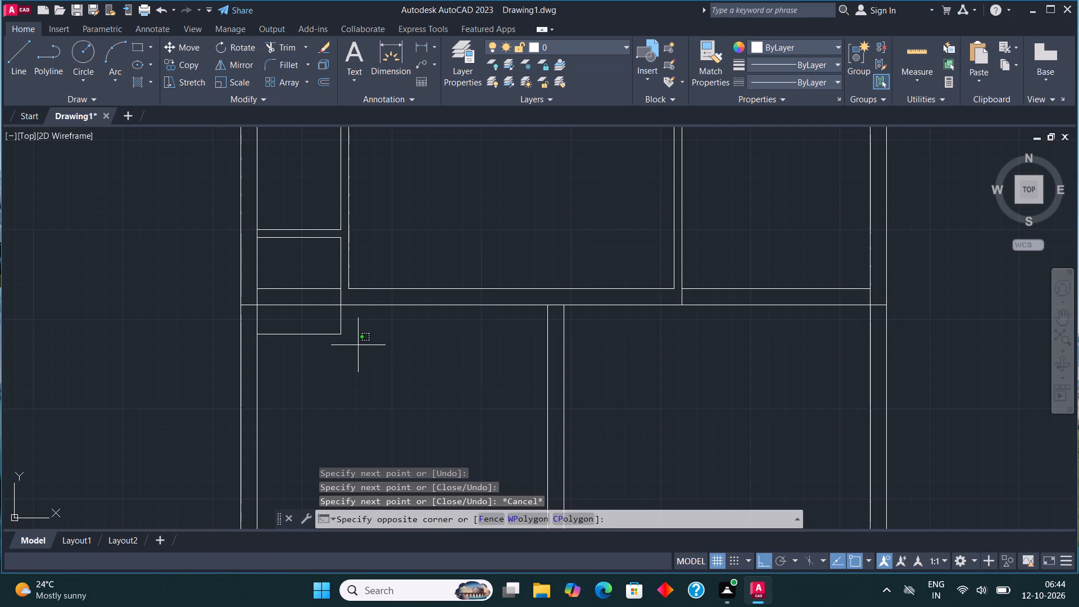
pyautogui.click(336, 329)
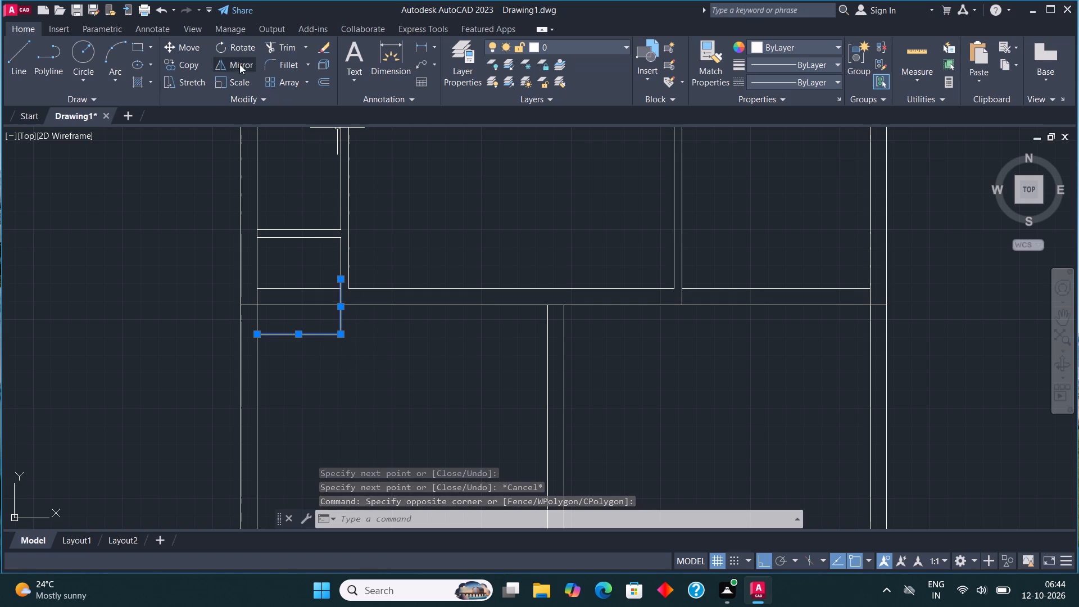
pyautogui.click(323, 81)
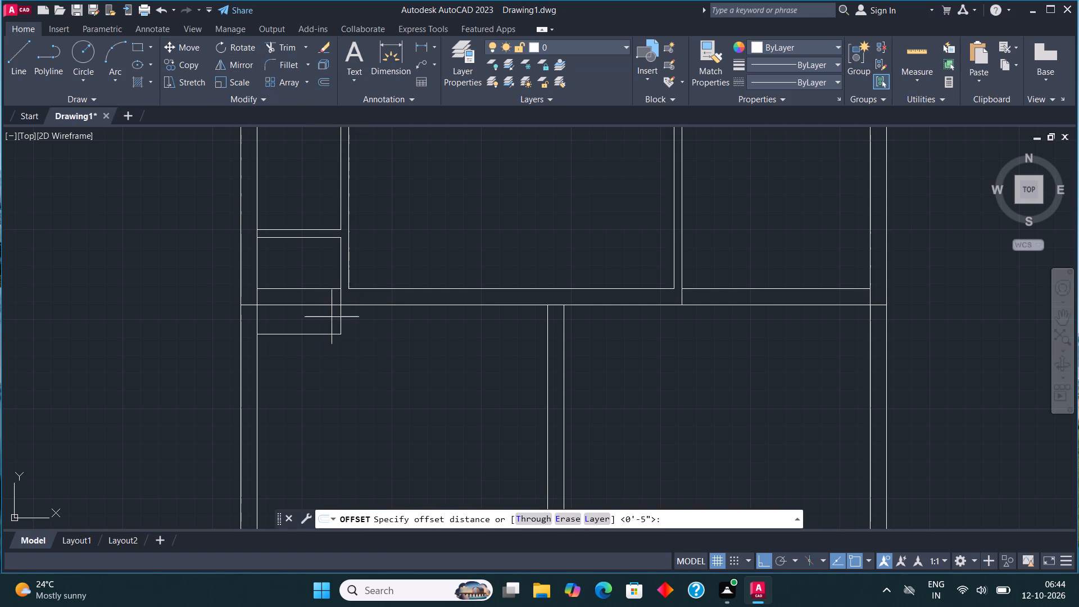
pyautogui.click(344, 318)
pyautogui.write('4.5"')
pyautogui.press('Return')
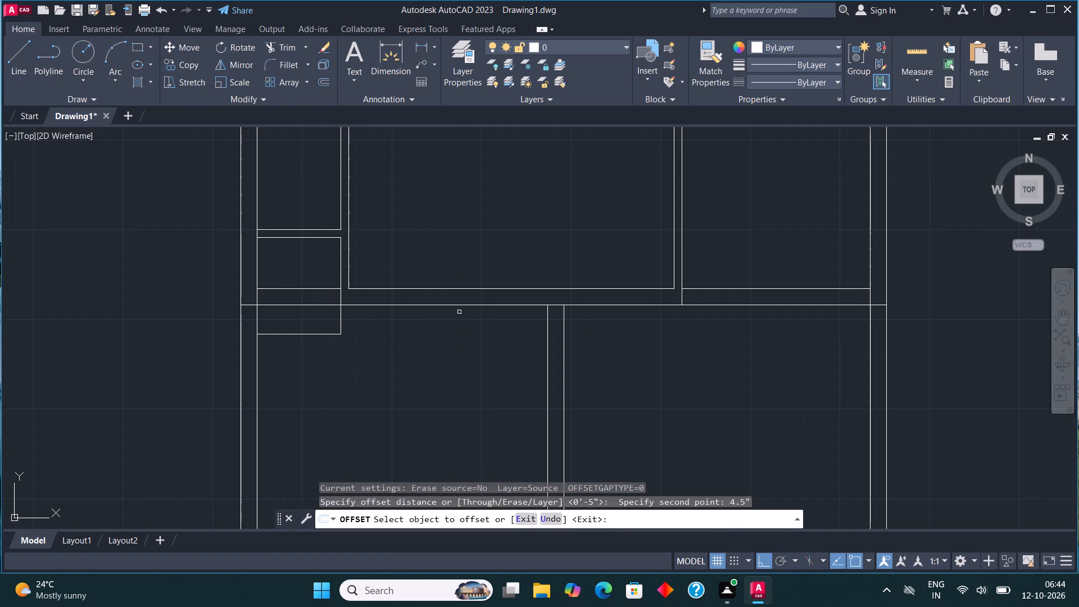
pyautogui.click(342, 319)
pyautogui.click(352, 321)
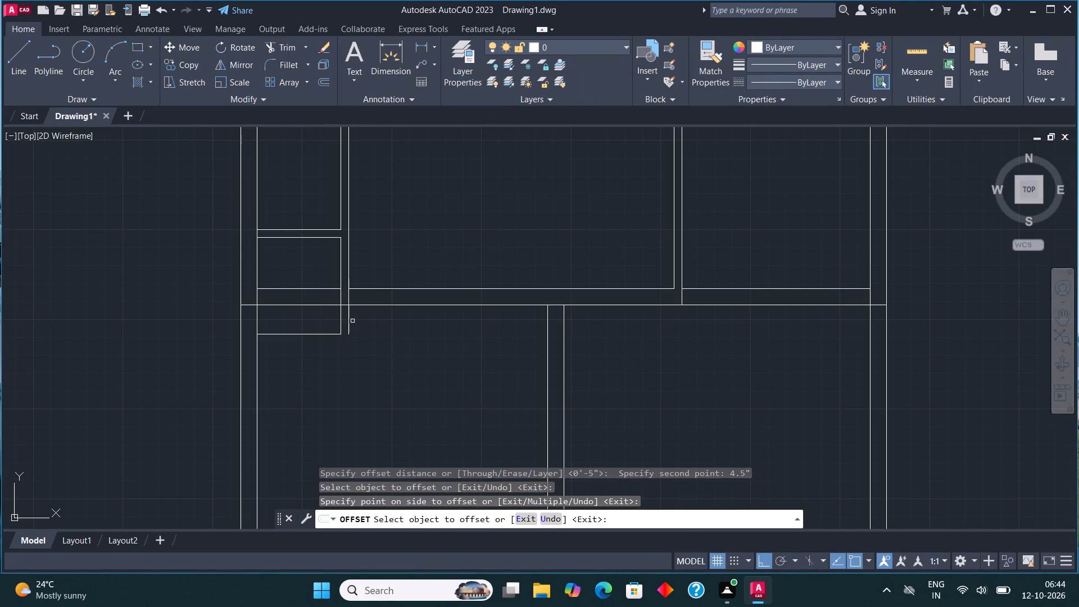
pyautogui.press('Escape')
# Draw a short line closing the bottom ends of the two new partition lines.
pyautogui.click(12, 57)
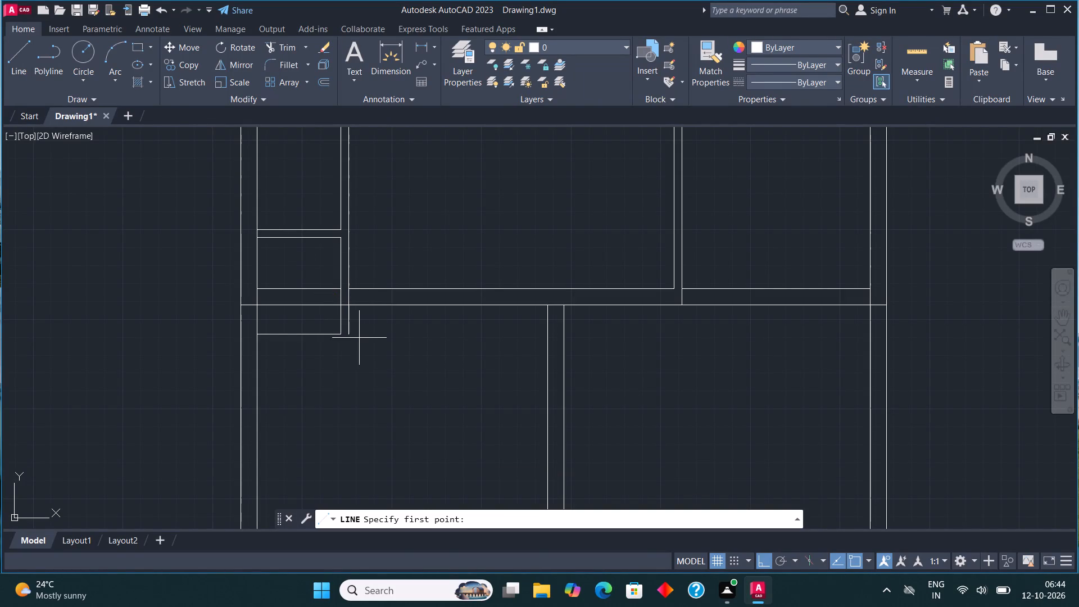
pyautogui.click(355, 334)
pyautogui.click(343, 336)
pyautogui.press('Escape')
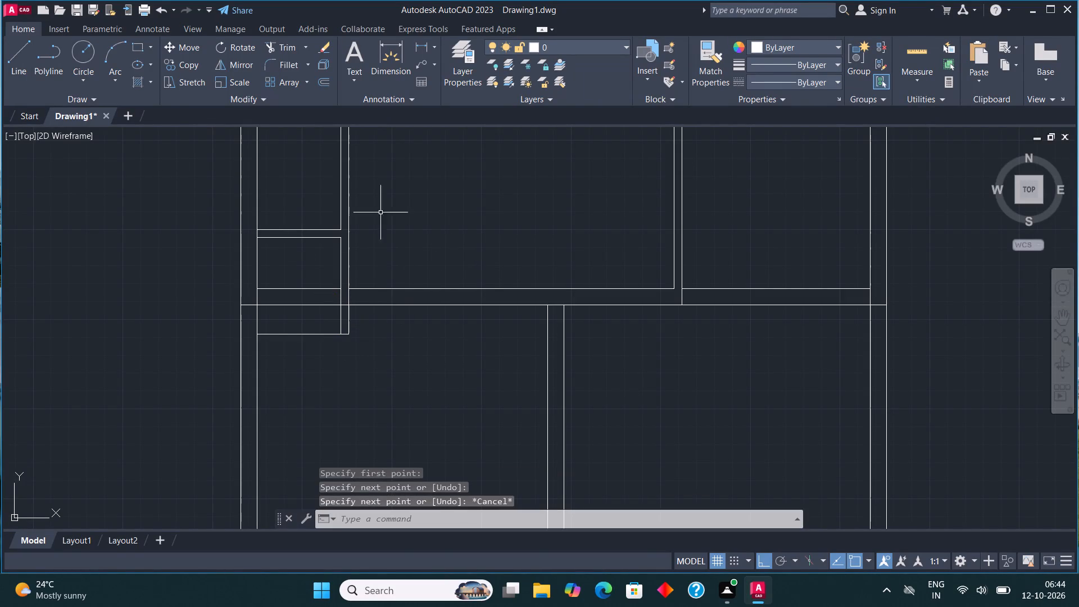
# Trim the upper block's outer bottom line between the new partition lines, and the partition lines inside the 9" wall.
pyautogui.click(284, 44)
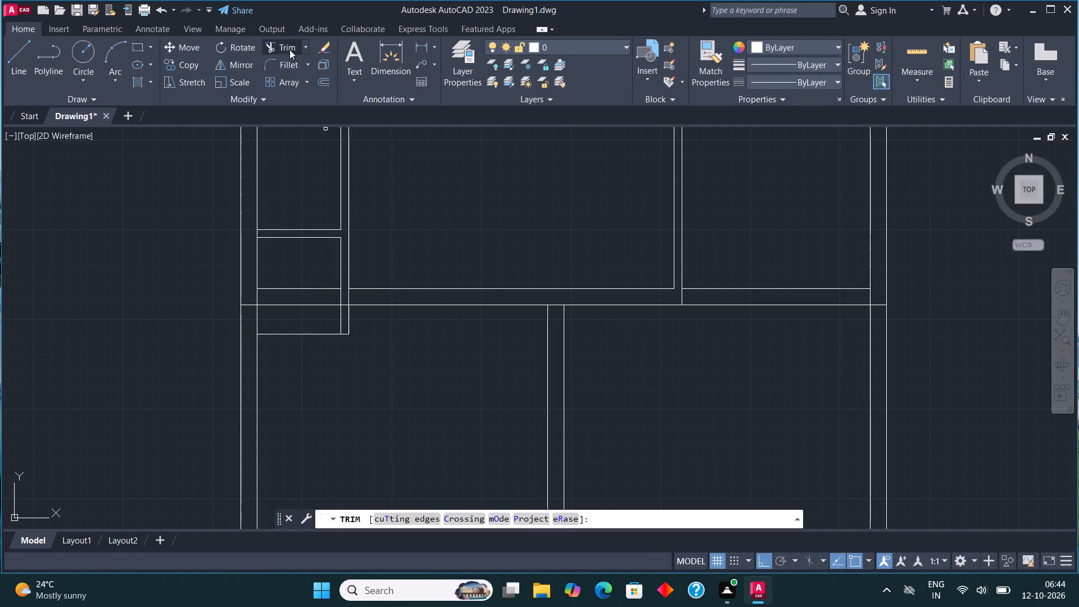
pyautogui.click(344, 305)
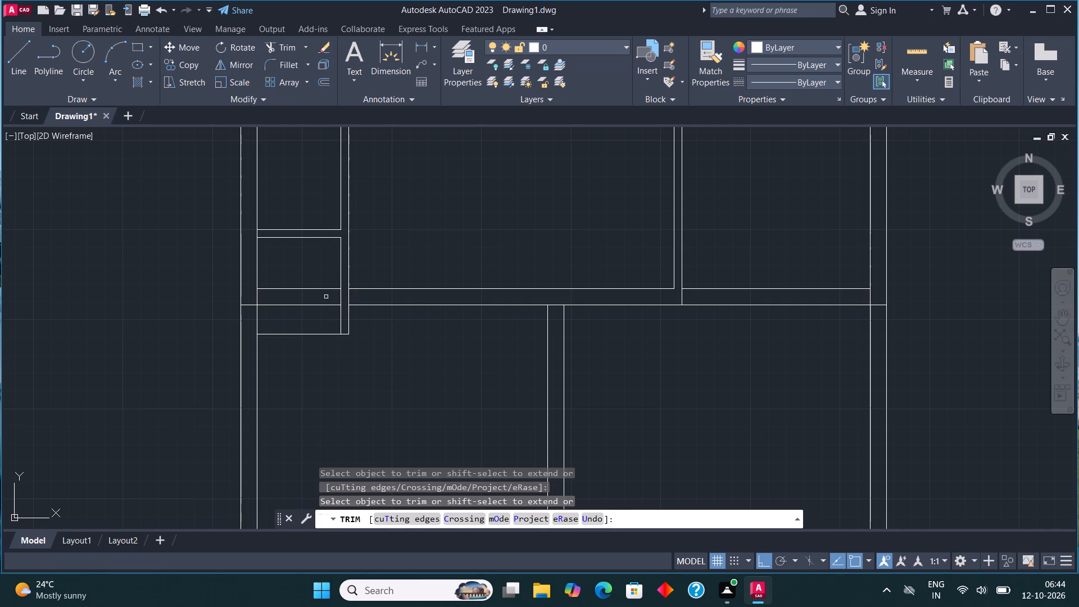
pyautogui.click(327, 297)
pyautogui.click(401, 297)
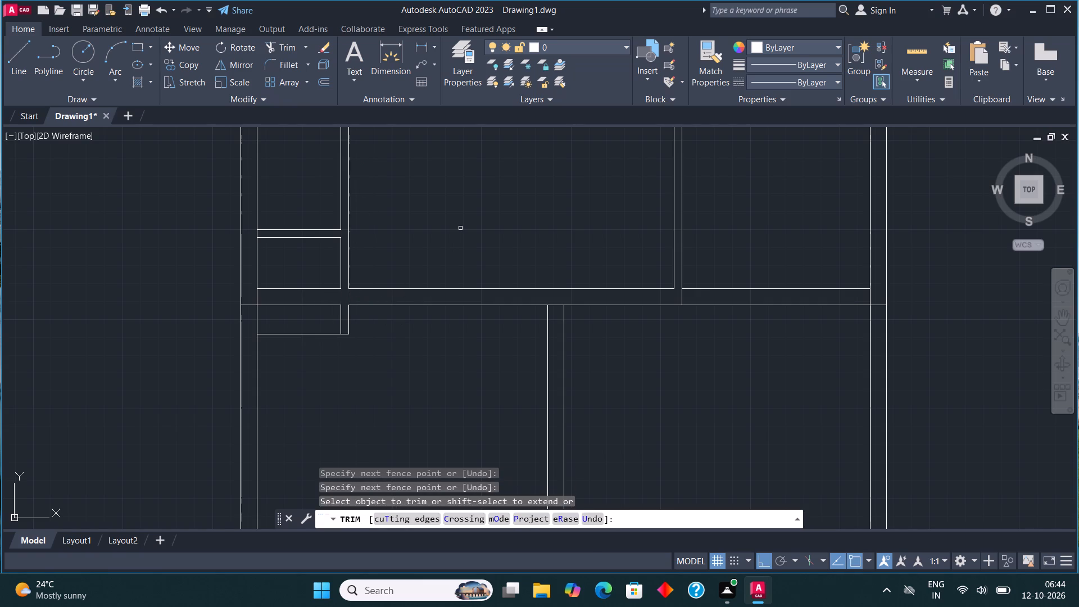
pyautogui.scroll(-1, 460, 229)
pyautogui.press('Escape')
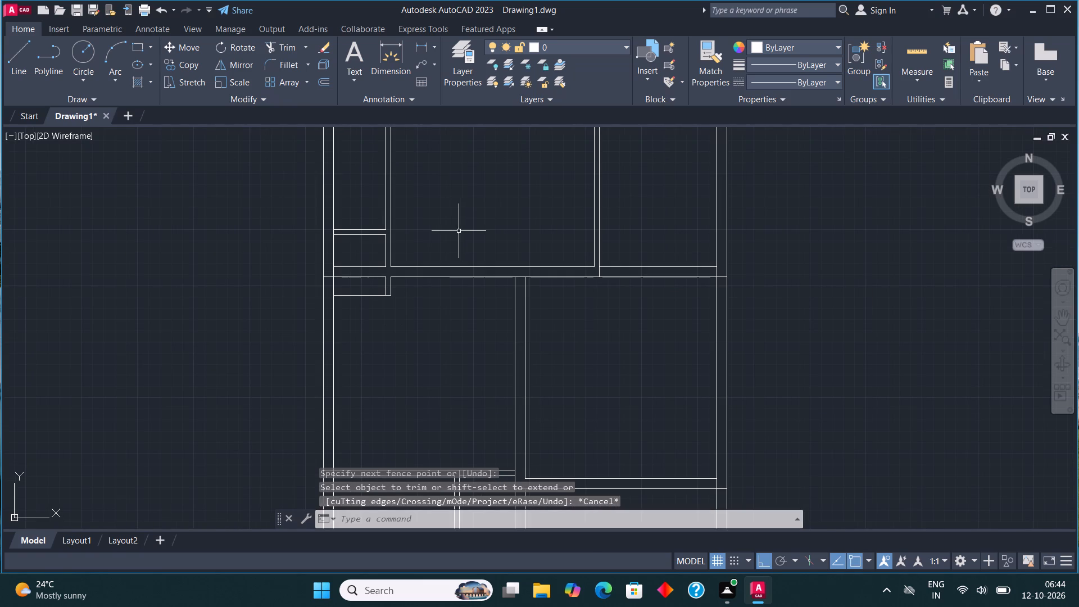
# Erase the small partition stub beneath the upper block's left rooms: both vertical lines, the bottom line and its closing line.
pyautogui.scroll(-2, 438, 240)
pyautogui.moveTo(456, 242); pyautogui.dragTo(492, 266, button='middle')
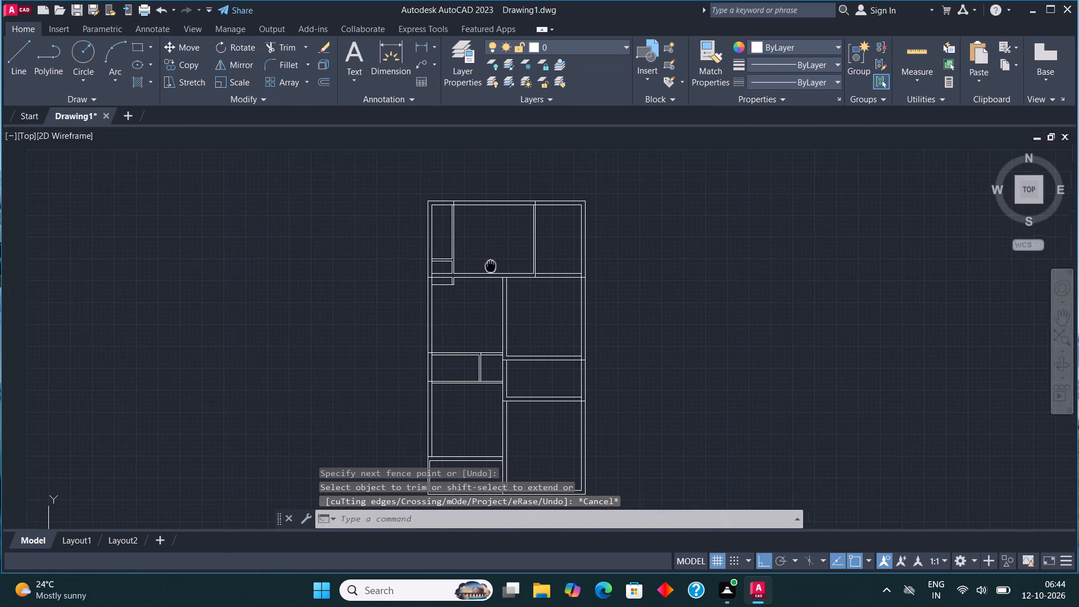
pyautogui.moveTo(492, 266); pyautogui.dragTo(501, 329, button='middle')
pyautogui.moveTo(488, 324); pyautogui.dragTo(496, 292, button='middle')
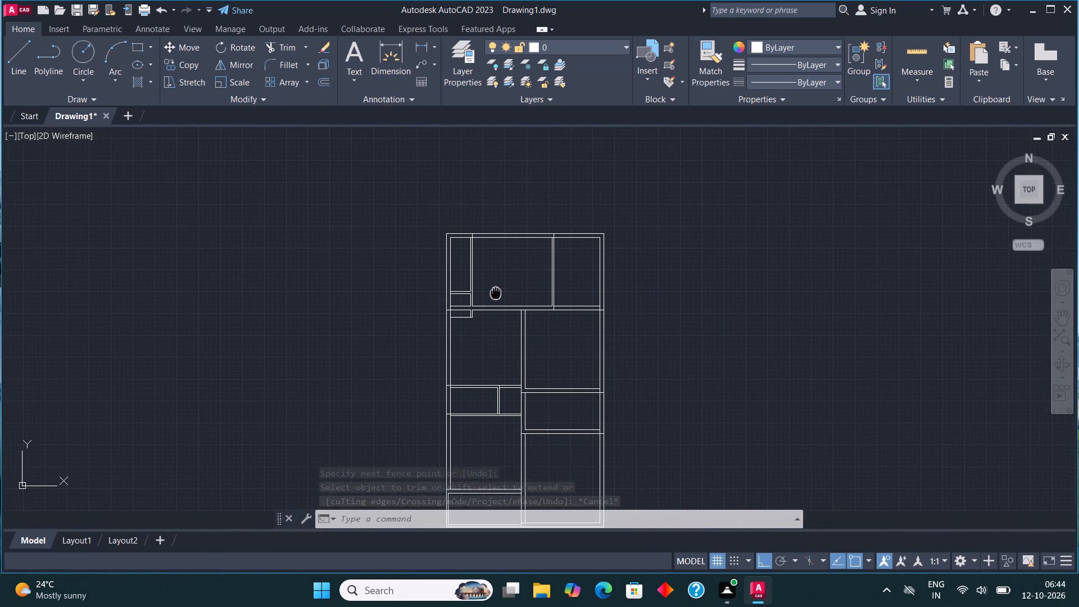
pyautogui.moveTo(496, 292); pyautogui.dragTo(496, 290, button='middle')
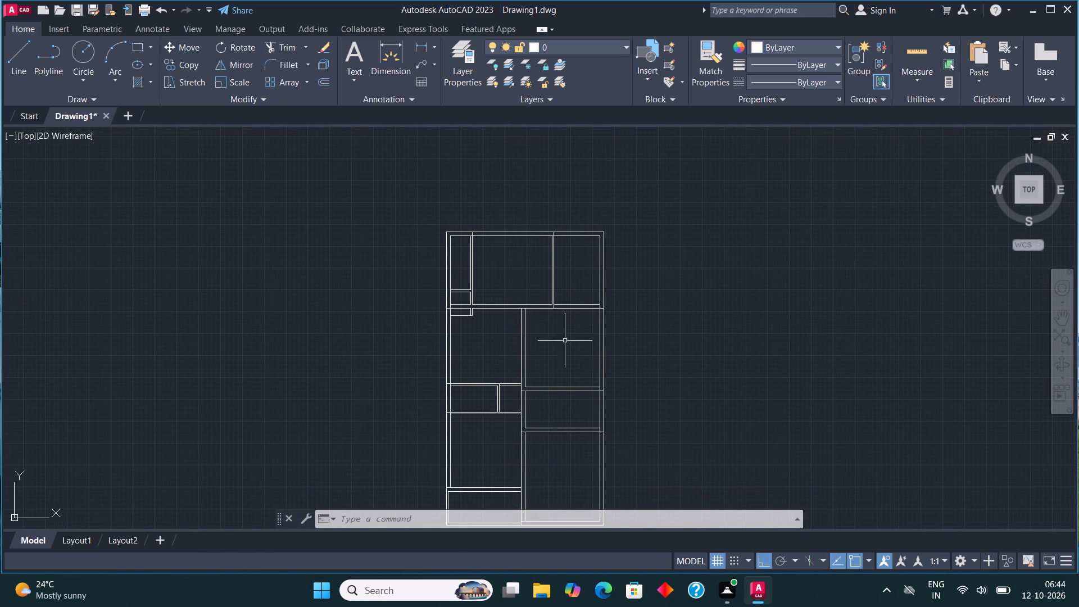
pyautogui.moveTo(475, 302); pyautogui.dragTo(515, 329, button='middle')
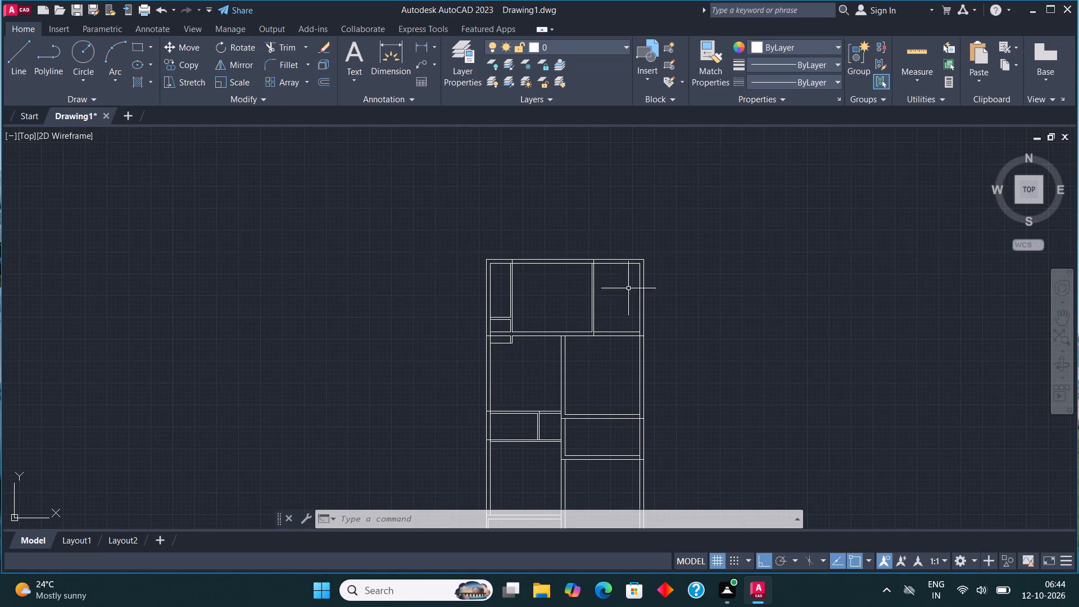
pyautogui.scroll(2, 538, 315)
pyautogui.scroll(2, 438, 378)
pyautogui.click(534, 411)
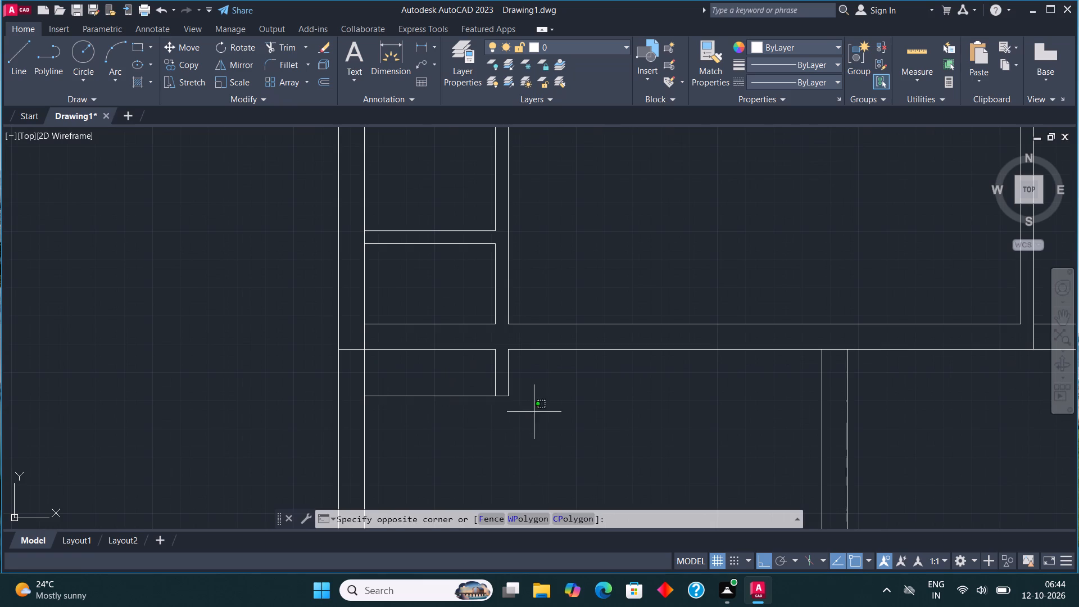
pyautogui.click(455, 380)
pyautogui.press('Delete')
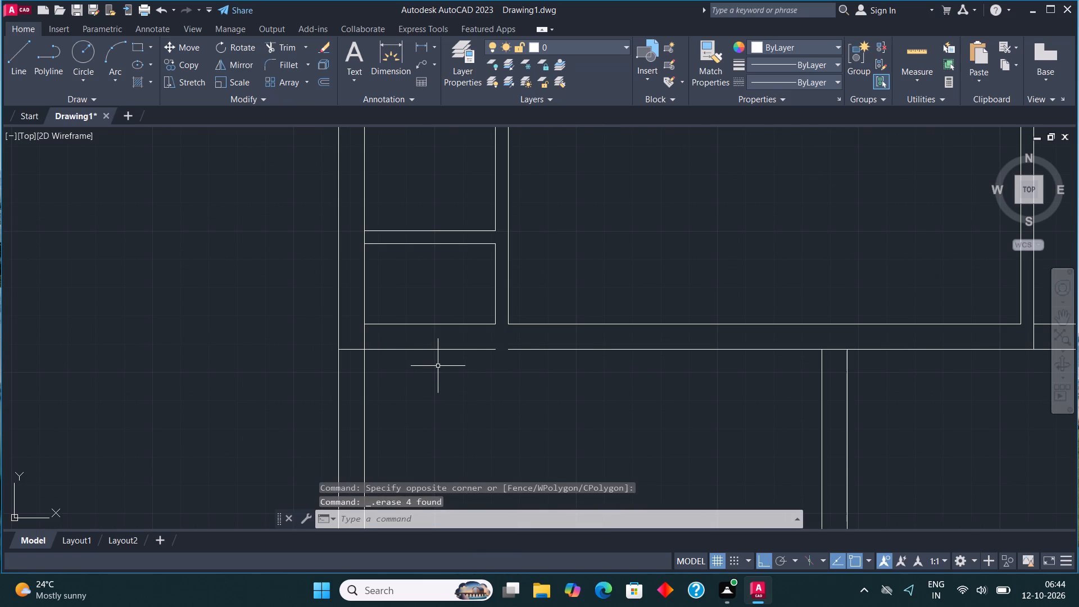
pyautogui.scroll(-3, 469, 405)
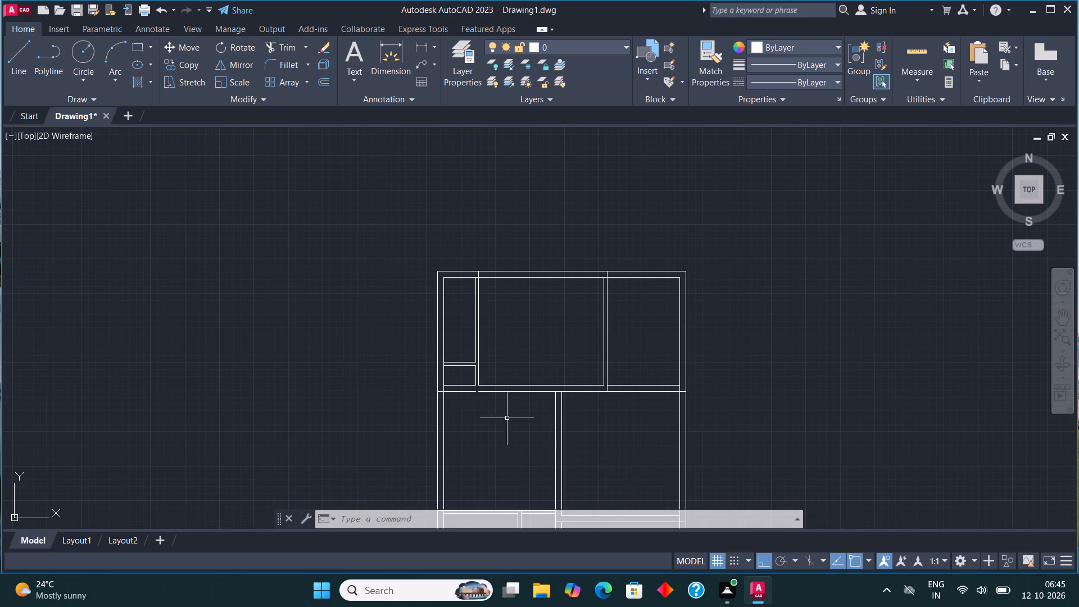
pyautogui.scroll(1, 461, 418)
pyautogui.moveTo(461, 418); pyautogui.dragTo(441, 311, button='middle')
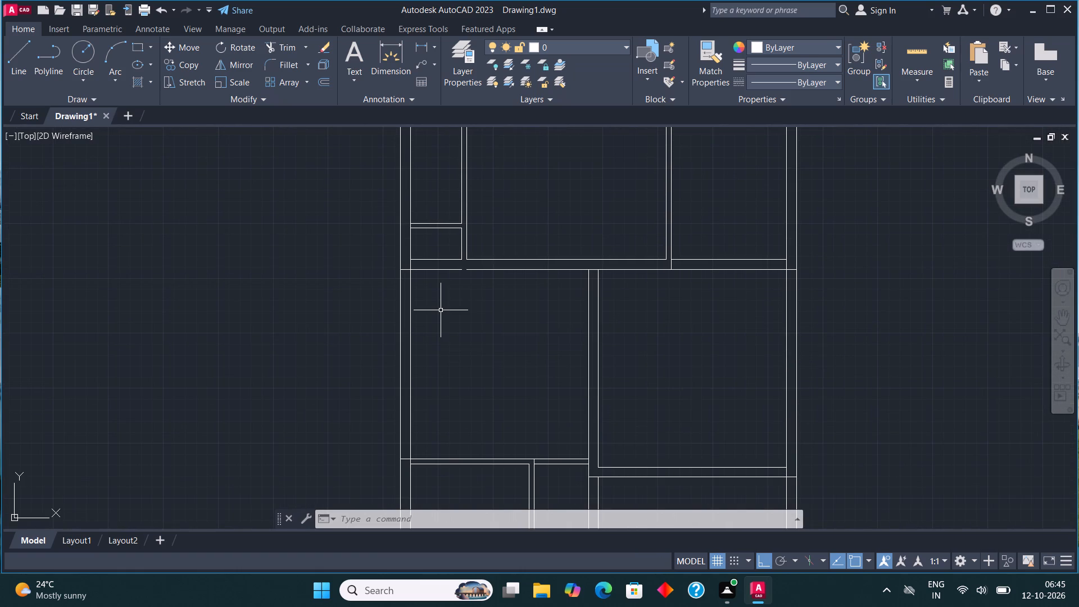
# Draw a 13' vertical line down the middle room's side of the upper block's left partition, starting at its top.
pyautogui.moveTo(474, 262); pyautogui.dragTo(456, 307, button='middle')
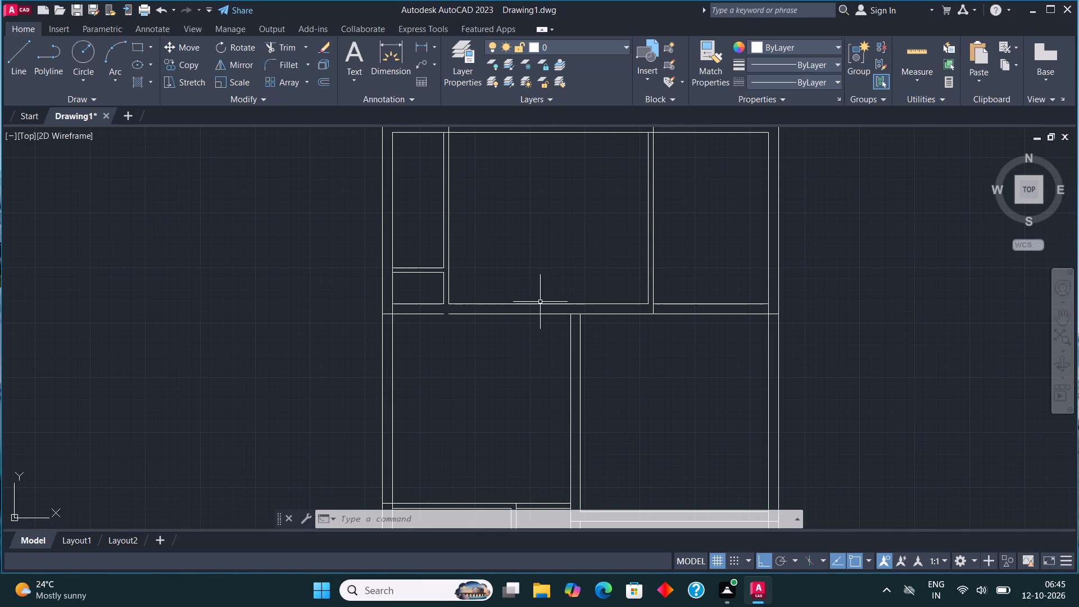
pyautogui.moveTo(537, 286); pyautogui.dragTo(509, 384, button='middle')
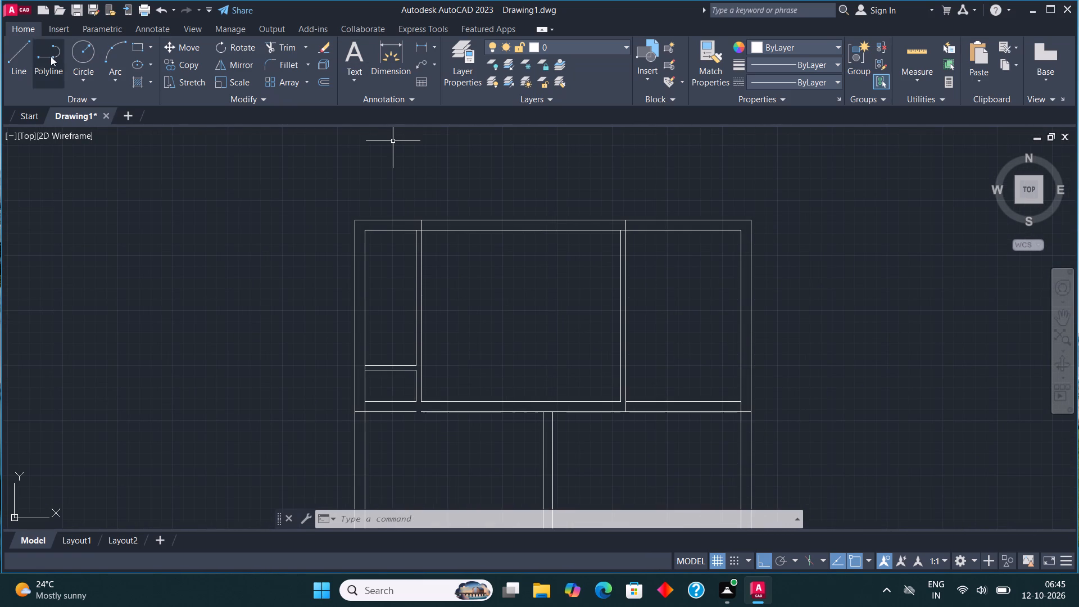
pyautogui.click(21, 52)
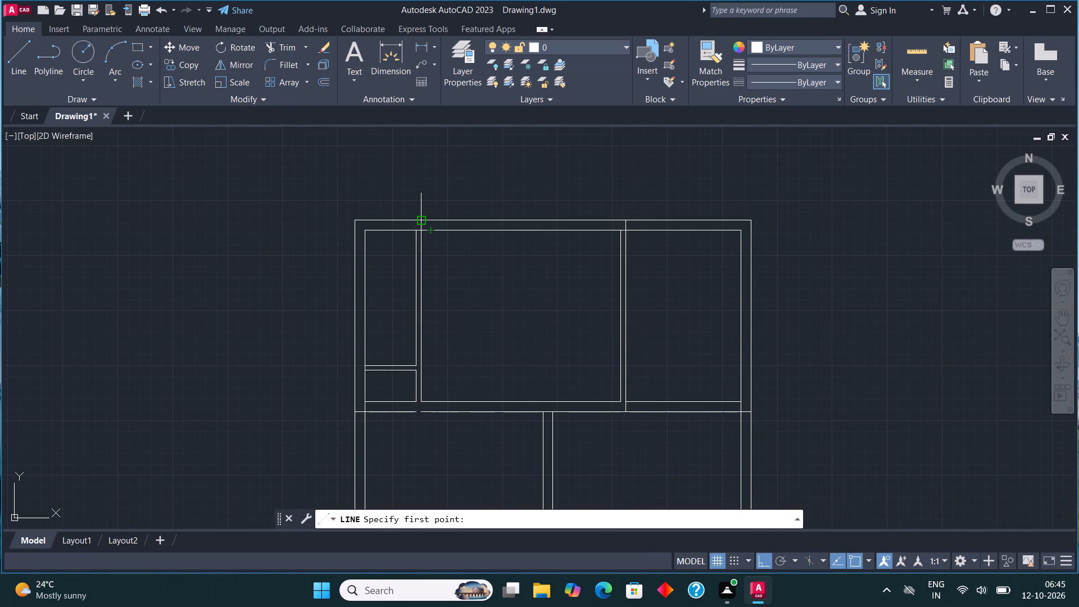
pyautogui.click(422, 229)
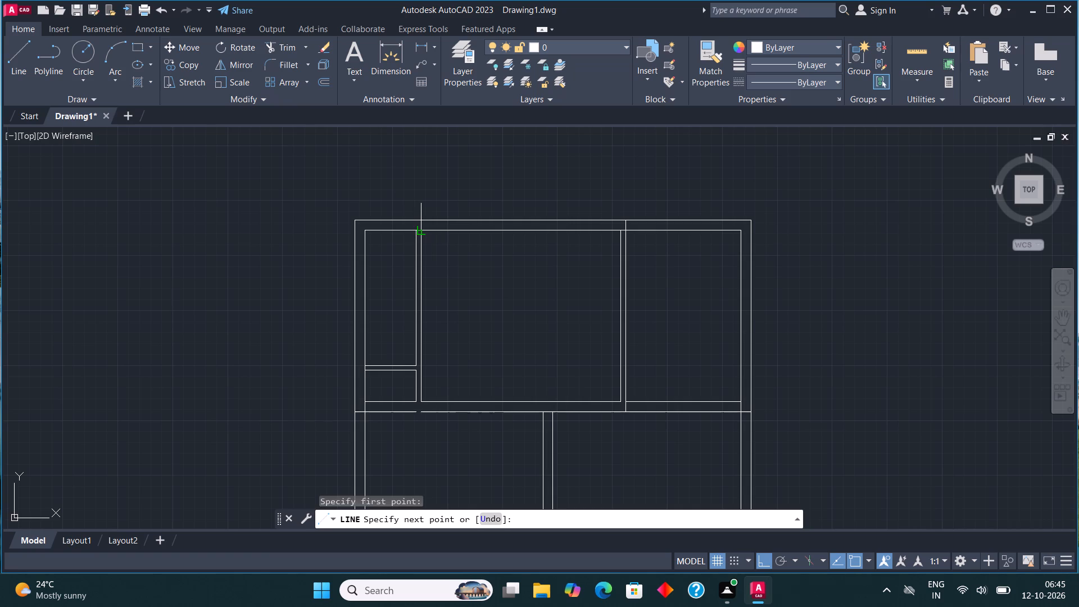
pyautogui.write("13'")
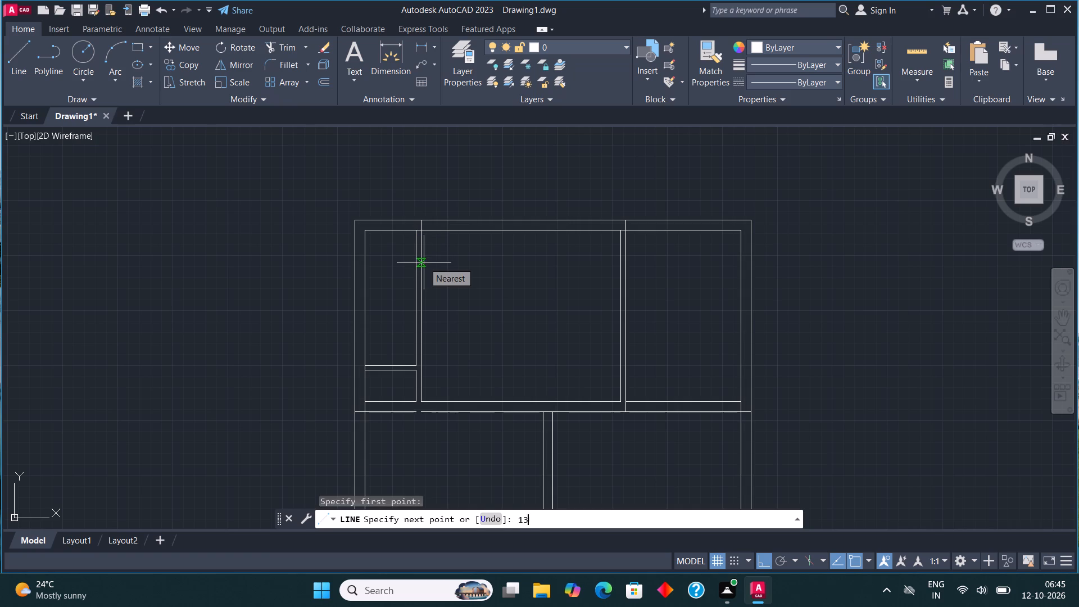
pyautogui.press('Return')
pyautogui.press('Escape')
# Draw a vertical line down from the small left room's inner corner beside the partition, then a horizontal line about 3'-7" towards the outer wall.
pyautogui.moveTo(527, 327); pyautogui.dragTo(527, 316, button='middle')
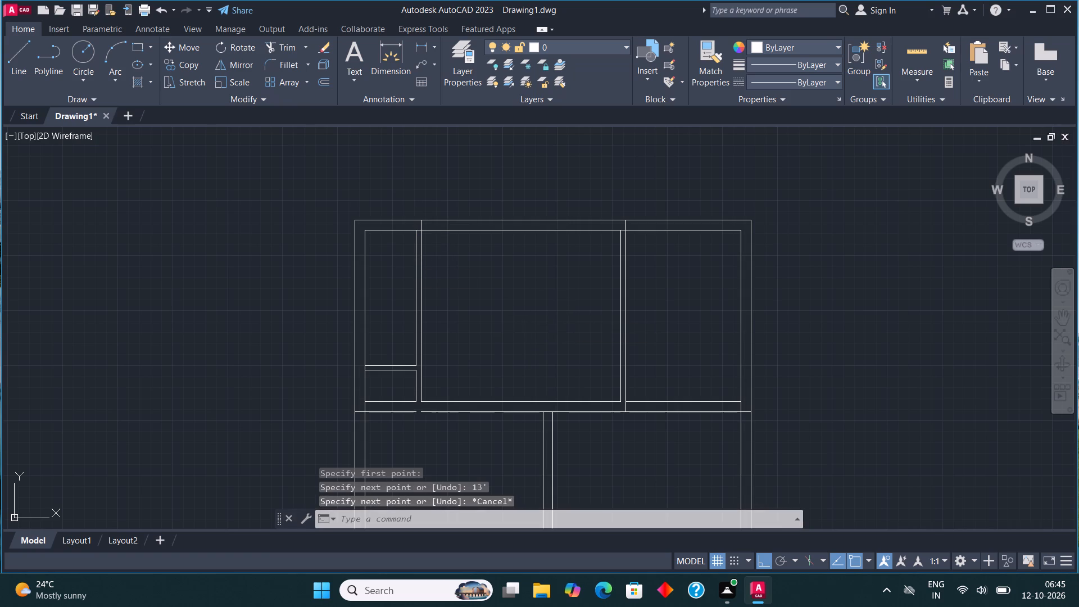
pyautogui.moveTo(527, 316); pyautogui.dragTo(528, 307, button='middle')
pyautogui.click(15, 61)
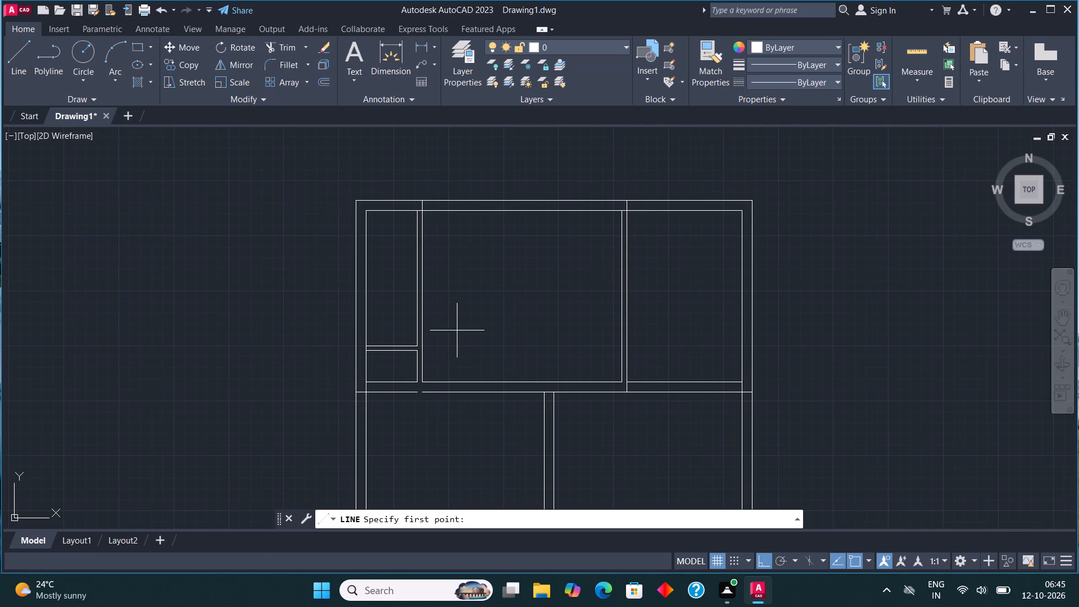
pyautogui.moveTo(463, 322); pyautogui.dragTo(470, 288, button='middle')
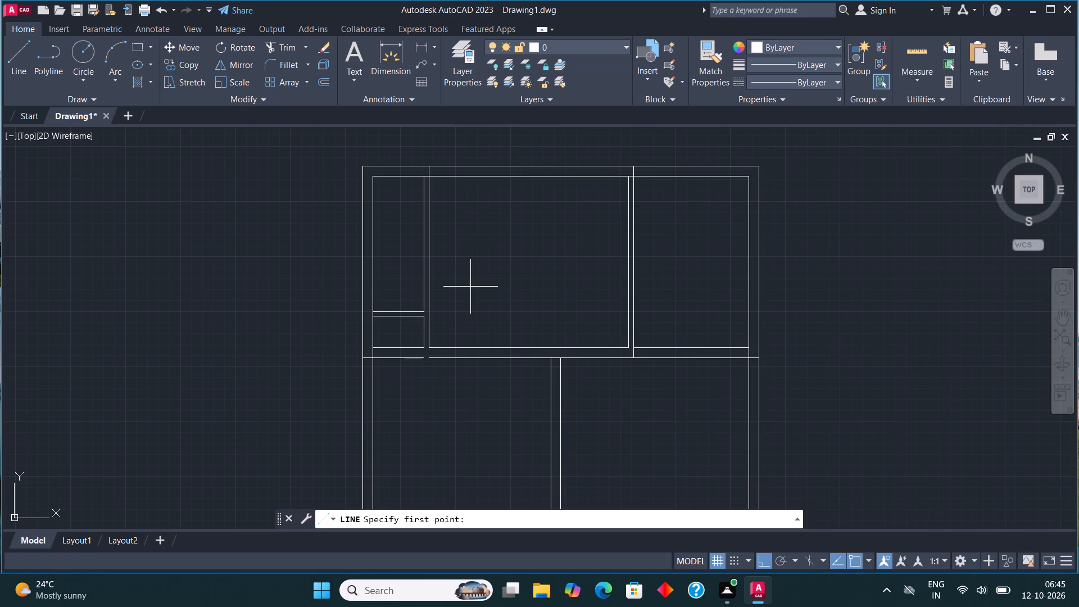
pyautogui.moveTo(482, 287); pyautogui.dragTo(570, 295, button='middle')
pyautogui.moveTo(537, 276); pyautogui.dragTo(474, 262, button='middle')
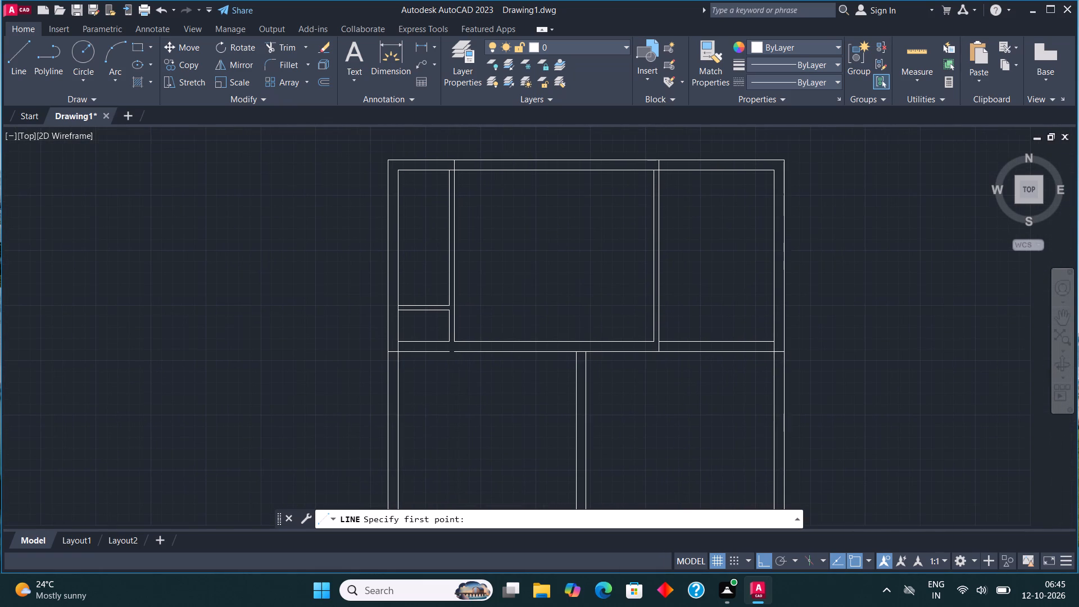
pyautogui.scroll(2, 436, 352)
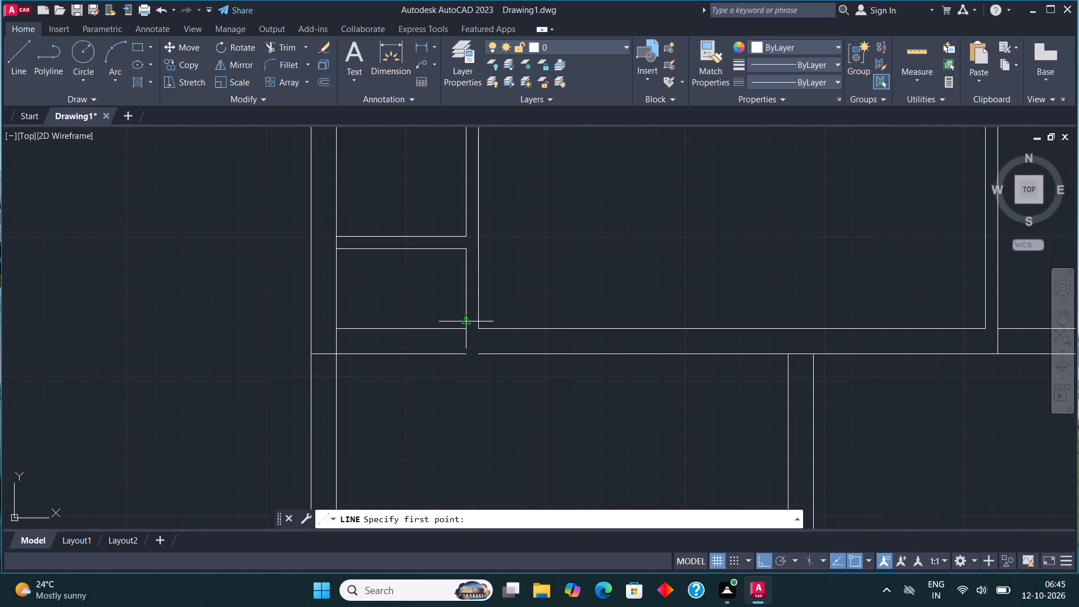
pyautogui.click(465, 330)
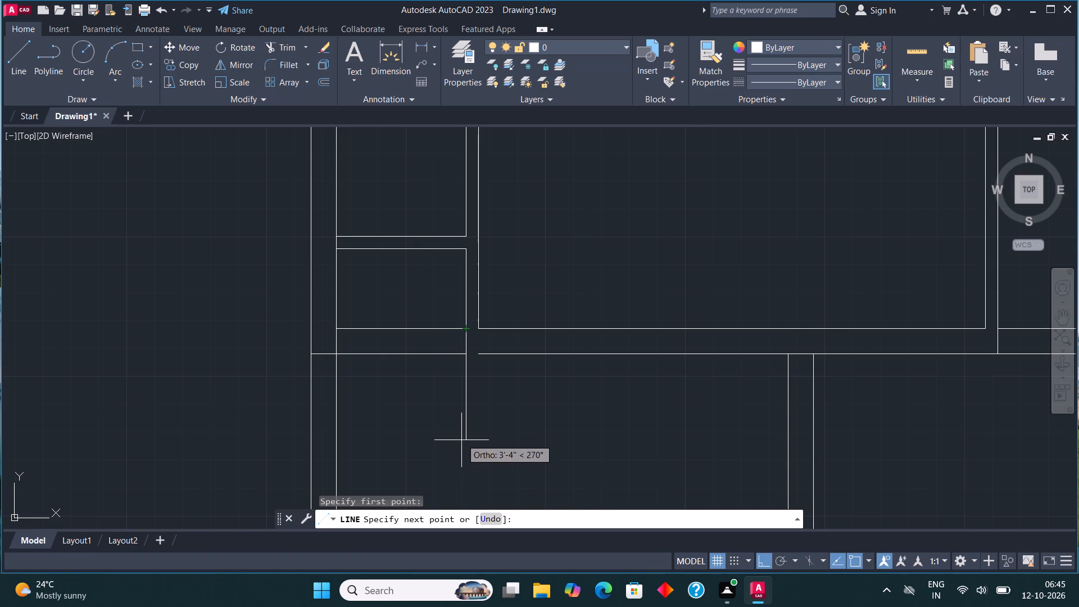
pyautogui.click(461, 425)
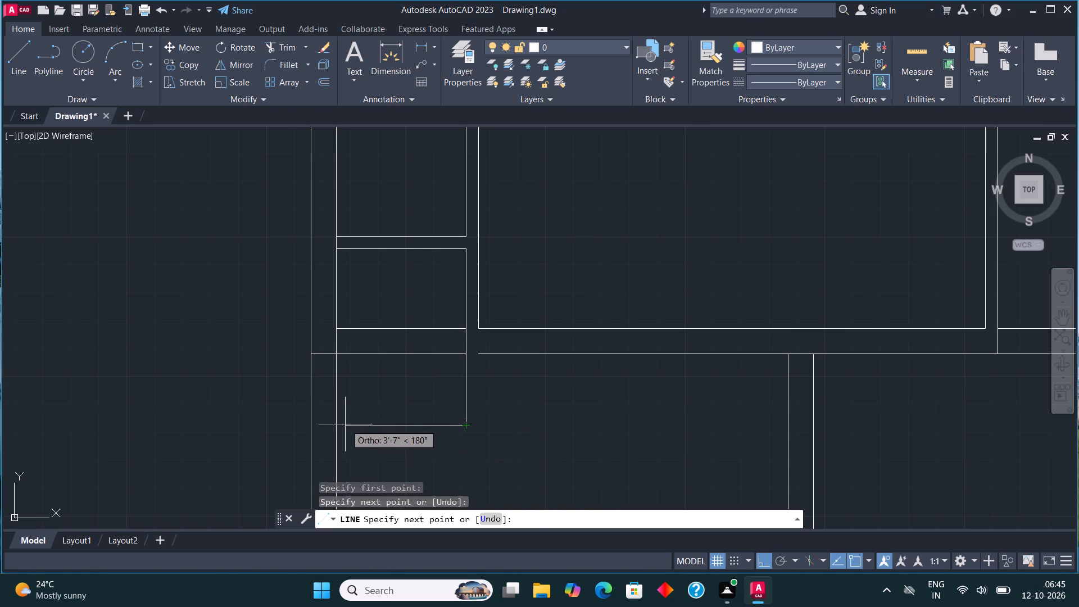
pyautogui.click(343, 423)
pyautogui.click(333, 421)
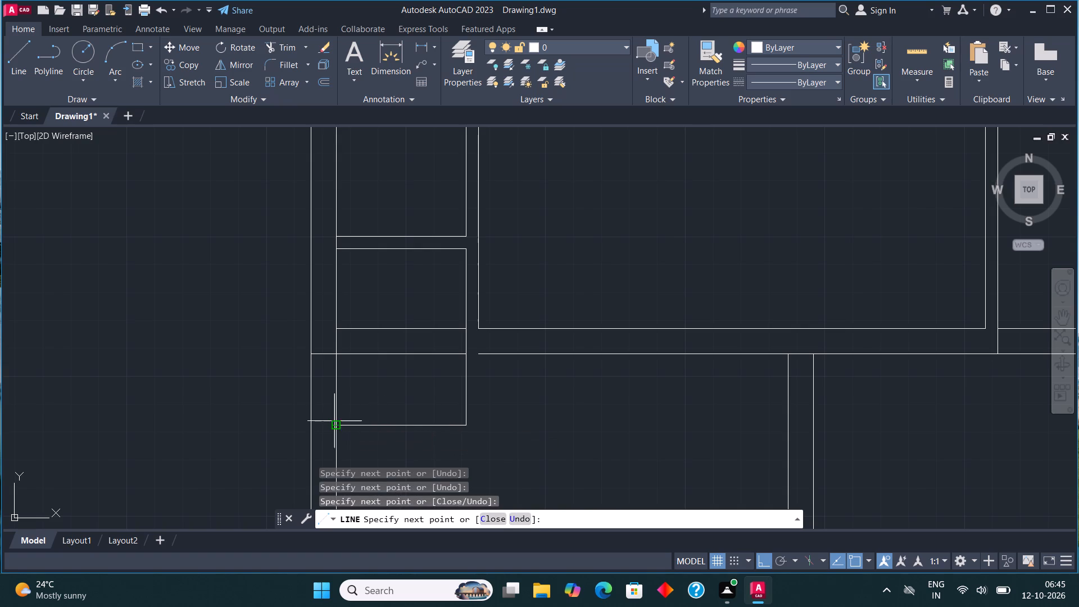
pyautogui.press('Escape')
# Stretch the free end of the new horizontal line to meet the outer left wall's inner face.
pyautogui.click(488, 444)
pyautogui.click(418, 421)
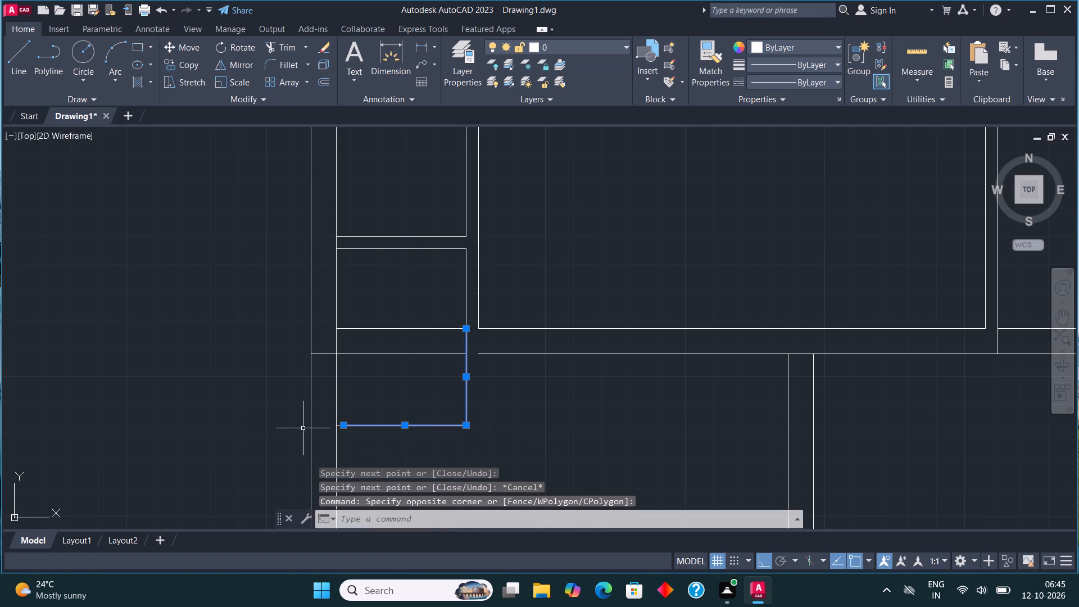
pyautogui.scroll(2, 324, 433)
pyautogui.click(369, 413)
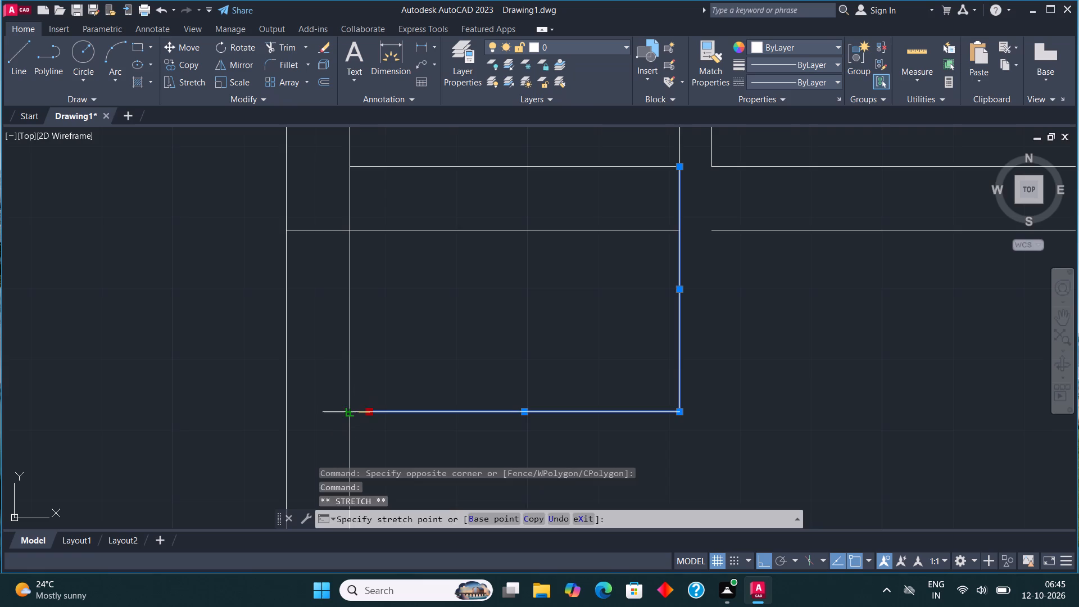
pyautogui.click(351, 414)
# Offset the new vertical line 4.5" away from the left wall to form the partition's second face.
pyautogui.scroll(-2, 366, 377)
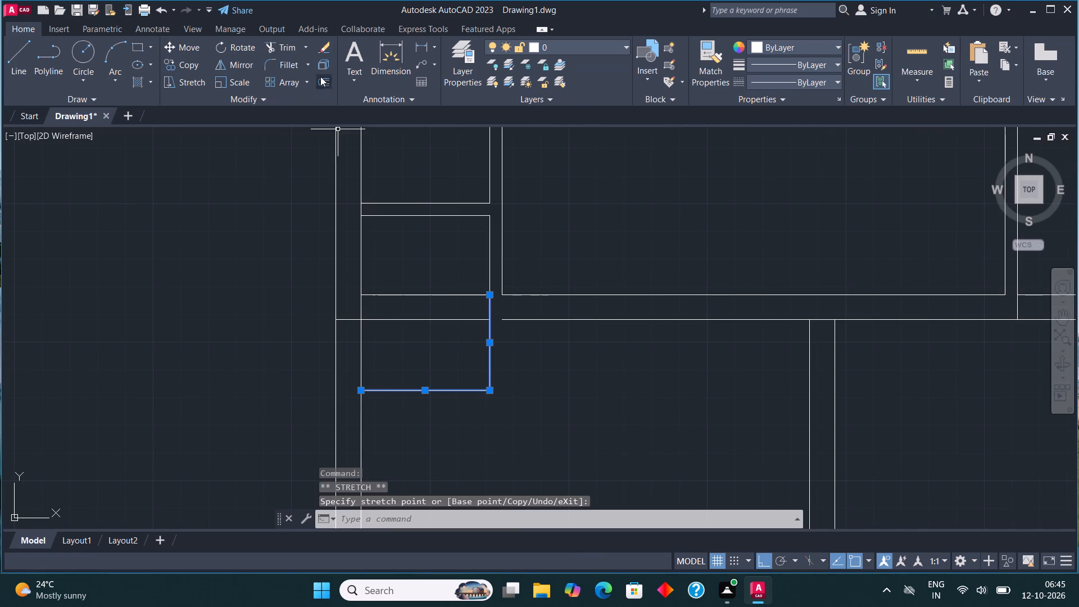
pyautogui.click(318, 74)
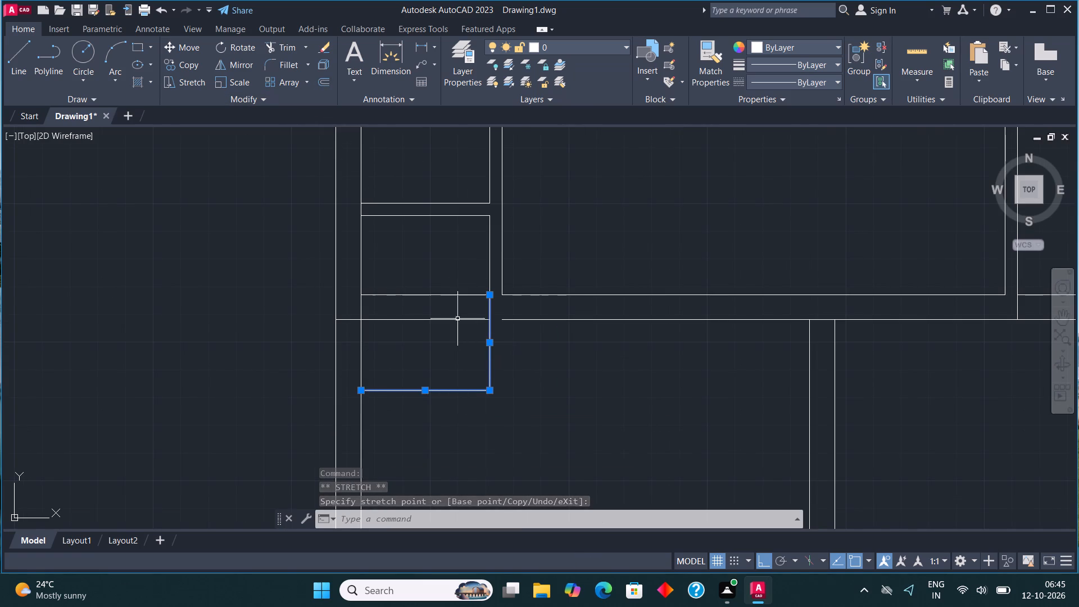
pyautogui.click(325, 77)
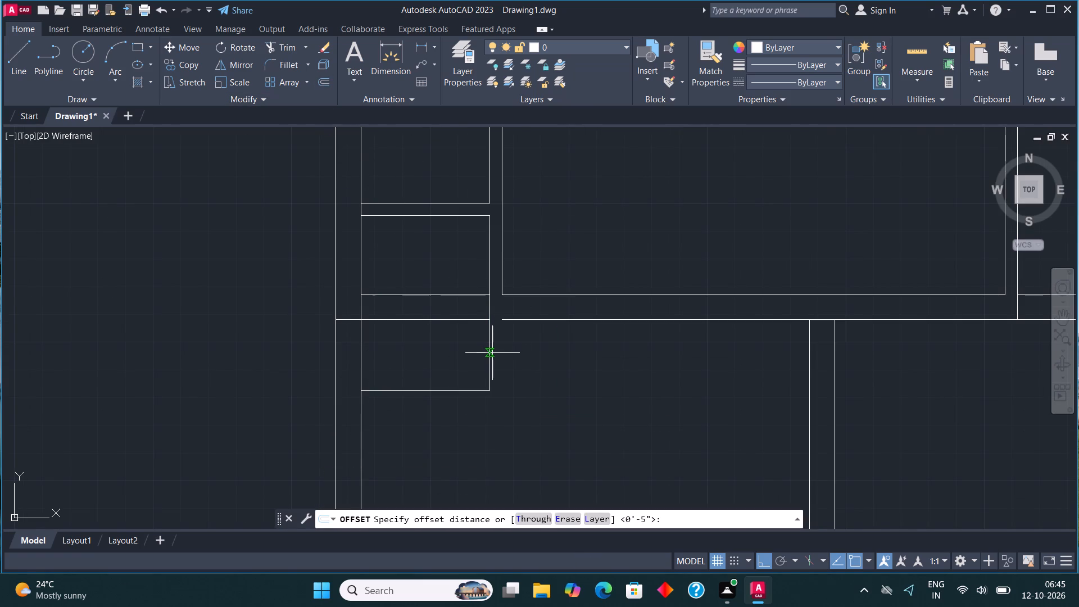
pyautogui.click(492, 353)
pyautogui.write('4.5"')
pyautogui.press('Return')
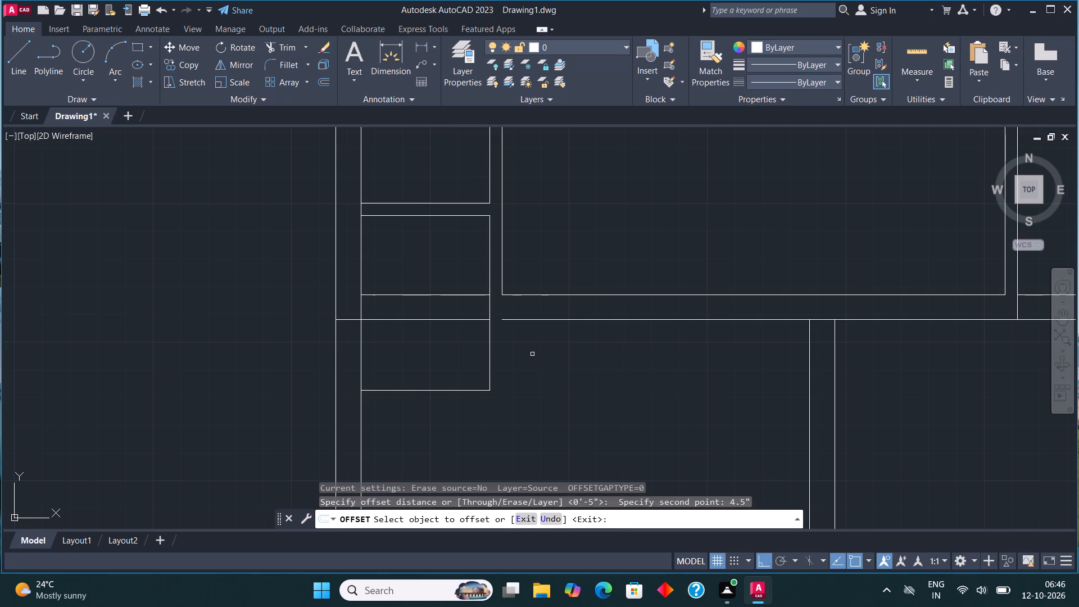
pyautogui.click(489, 355)
pyautogui.click(512, 361)
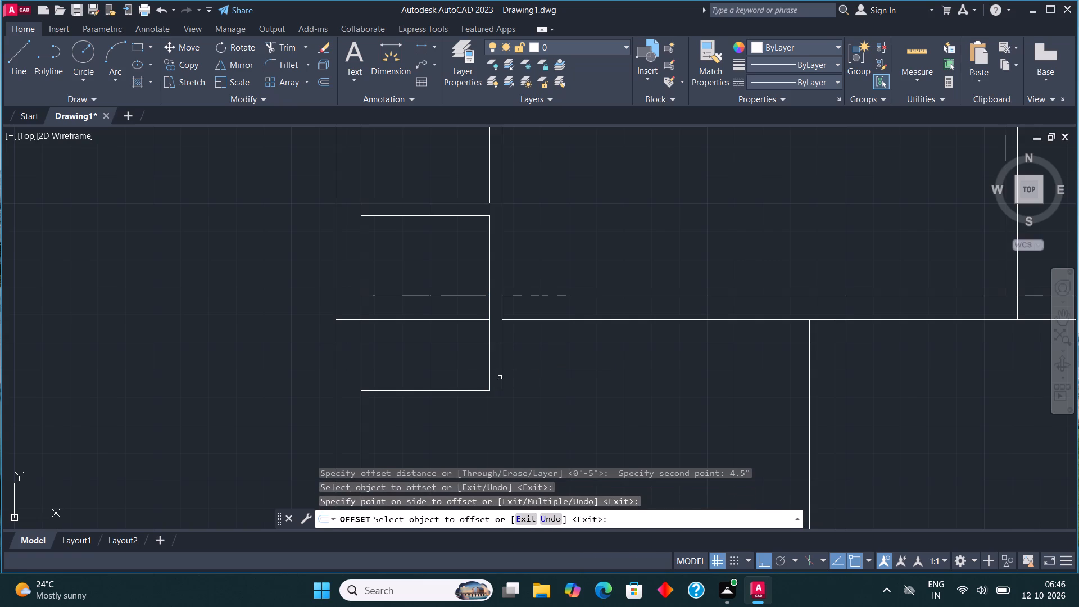
pyautogui.press('Escape')
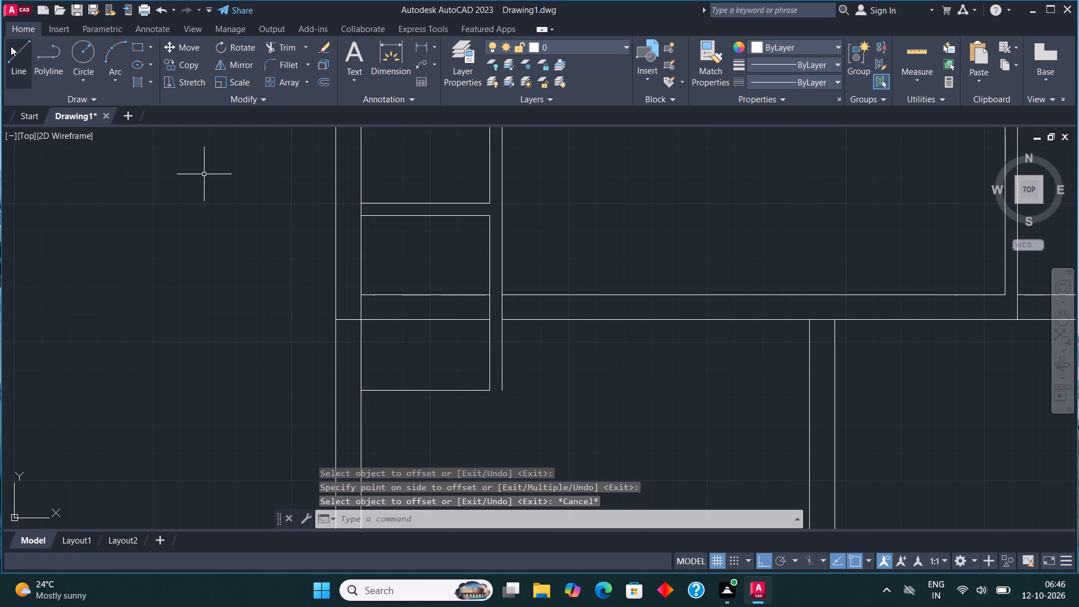
# Draw a short line closing the bottom ends of the two new partition lines.
pyautogui.click(20, 60)
pyautogui.click(506, 388)
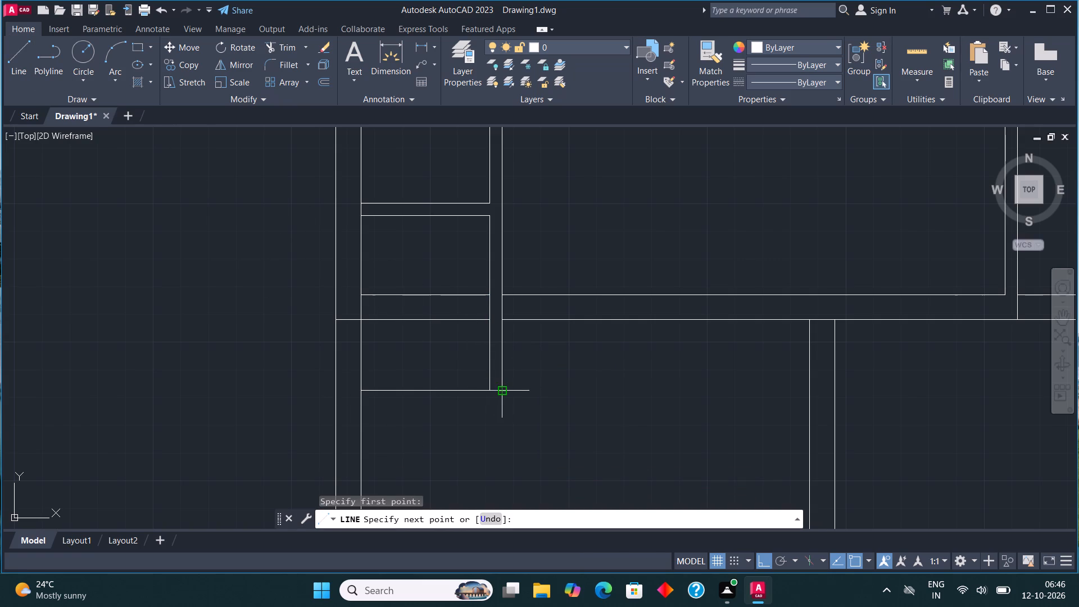
pyautogui.click(484, 389)
pyautogui.press('Escape')
# Trim the new partition's inner vertical line where it crosses the 9" wall below the small left room.
pyautogui.moveTo(499, 262); pyautogui.dragTo(456, 289, button='middle')
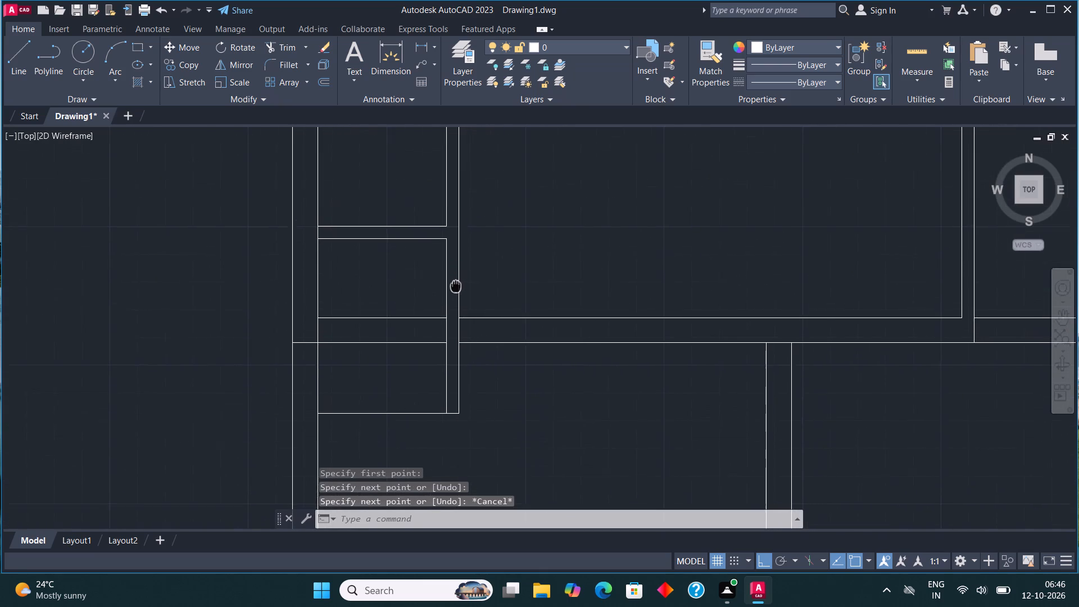
pyautogui.moveTo(456, 289); pyautogui.dragTo(450, 302, button='middle')
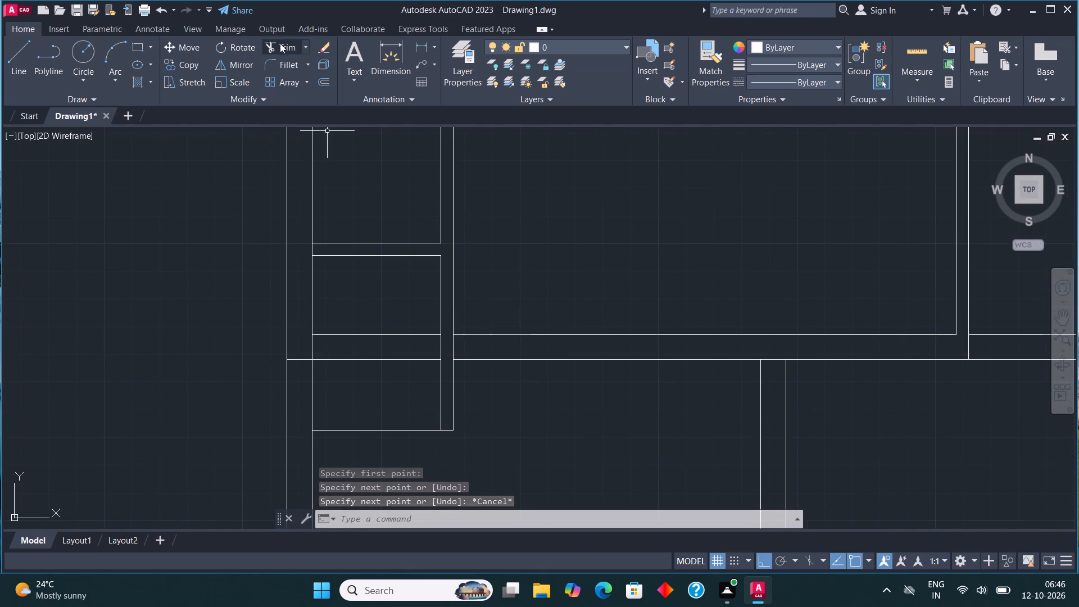
pyautogui.click(284, 46)
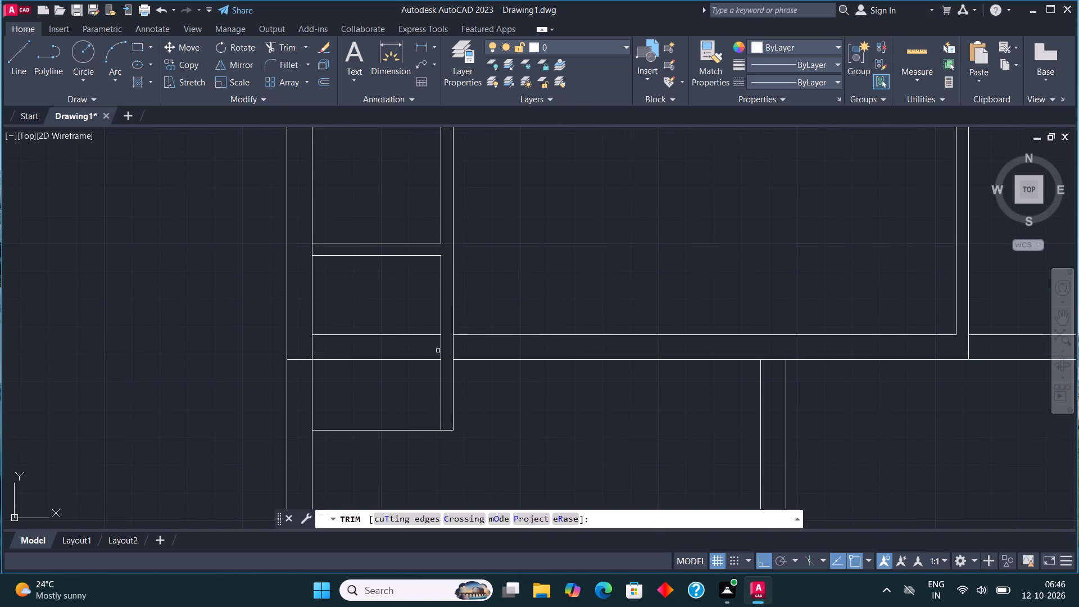
pyautogui.click(439, 348)
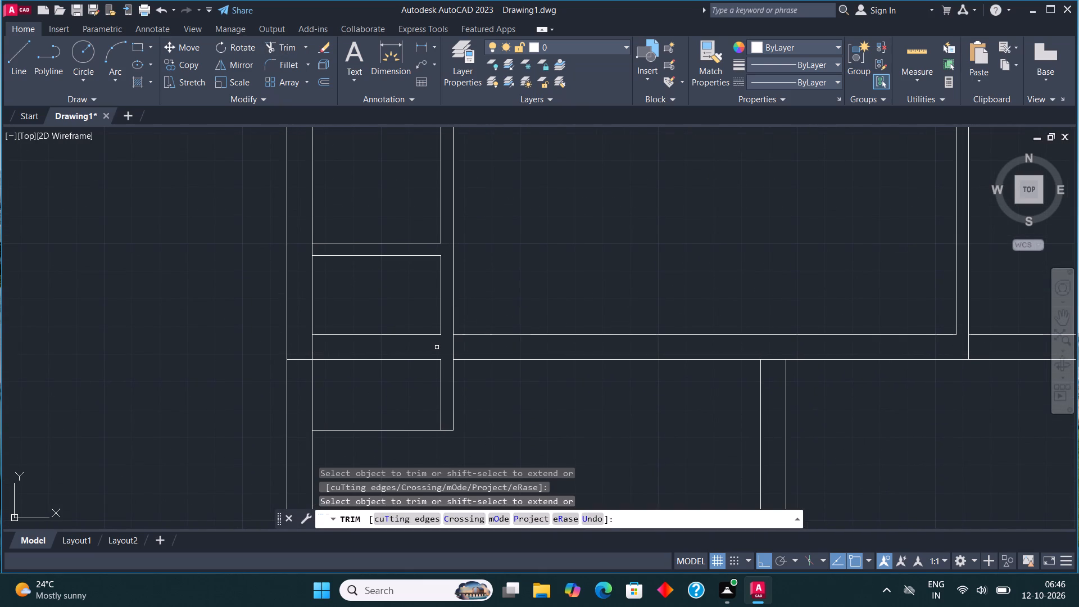
pyautogui.press('Escape')
# Load the ACAD_ISO02W100 (ISO dash) linetype and make it the current linetype.
pyautogui.scroll(-1, 450, 331)
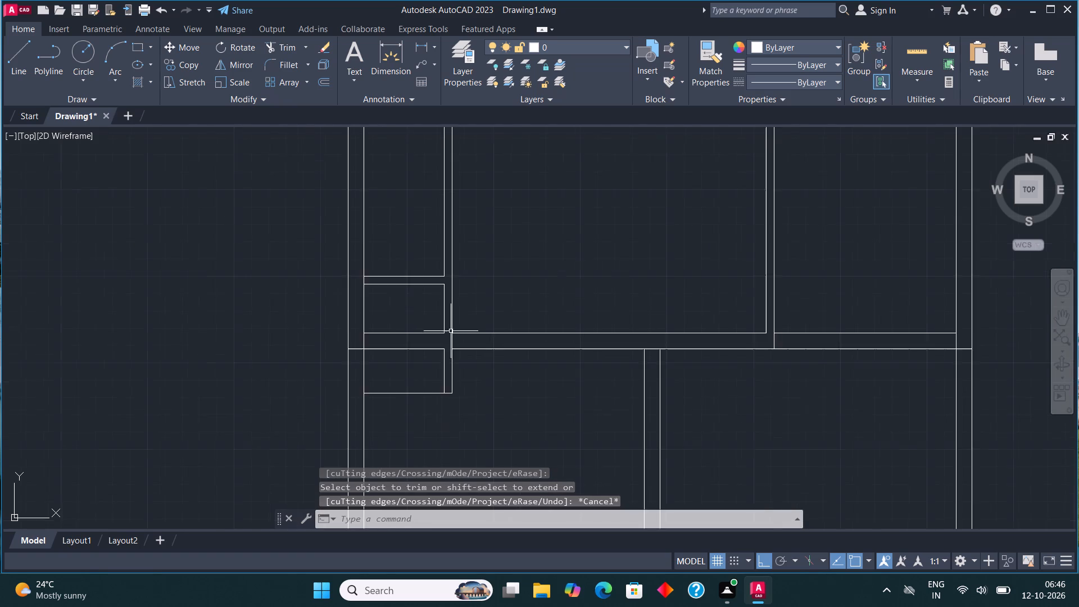
pyautogui.scroll(-1, 451, 331)
pyautogui.scroll(1, 456, 377)
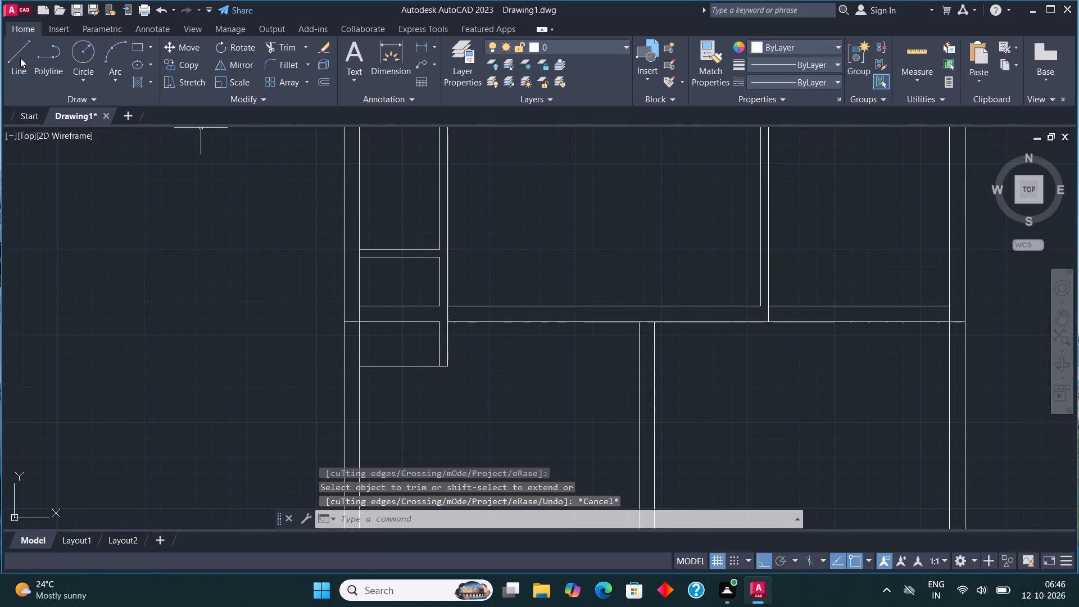
pyautogui.click(20, 58)
pyautogui.press('Escape')
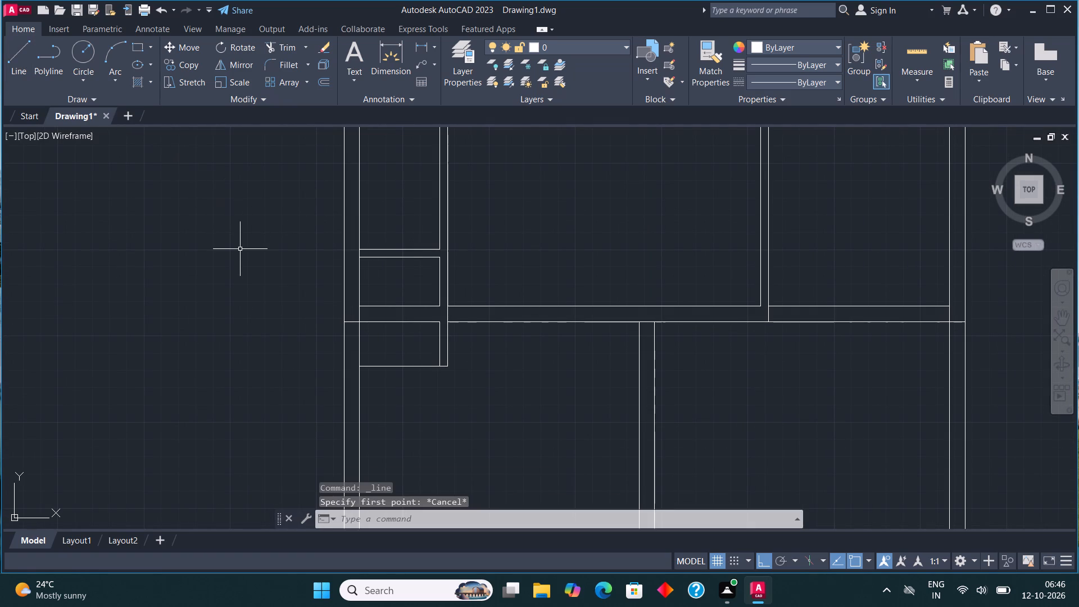
pyautogui.write('li')
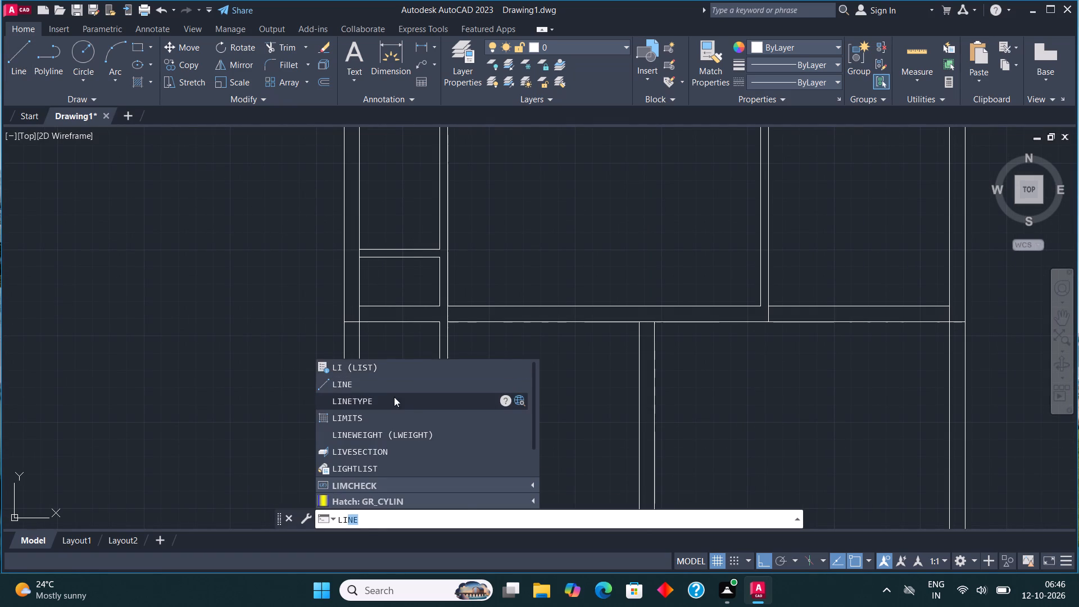
pyautogui.click(415, 409)
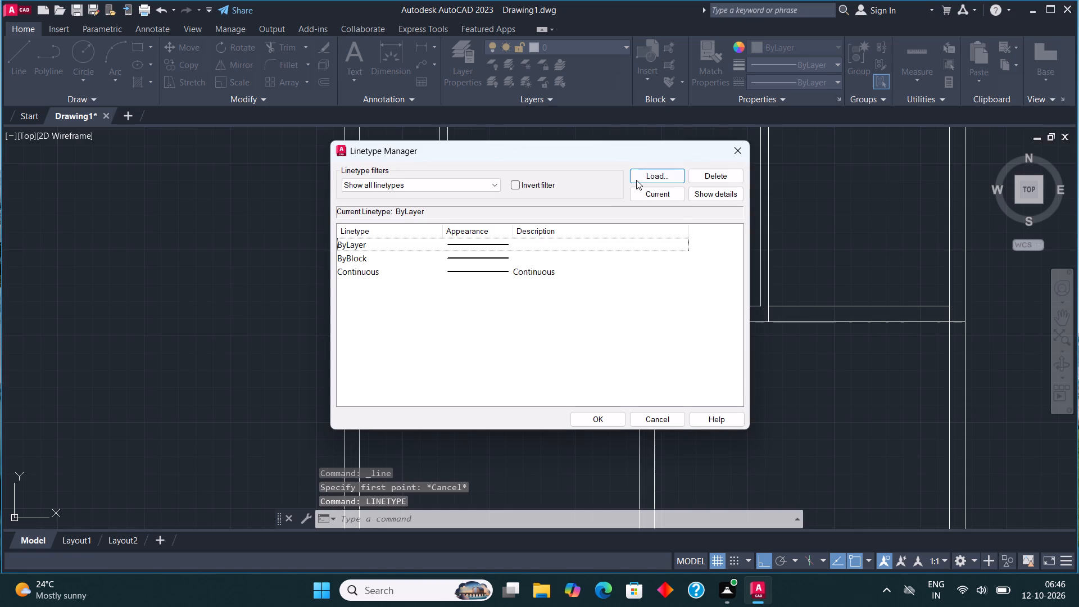
pyautogui.click(641, 178)
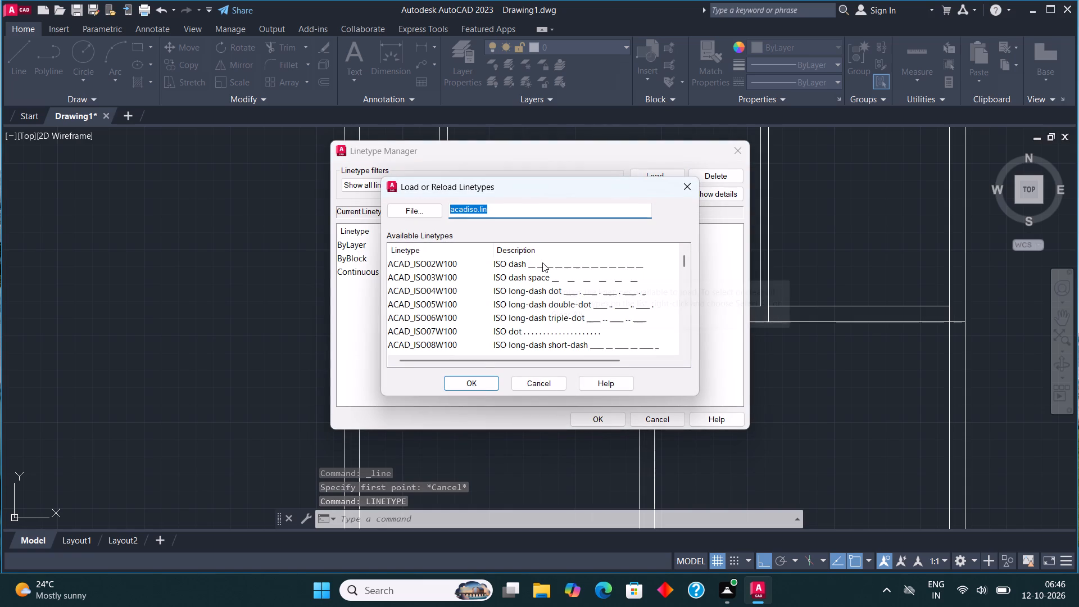
pyautogui.click(542, 262)
pyautogui.click(480, 389)
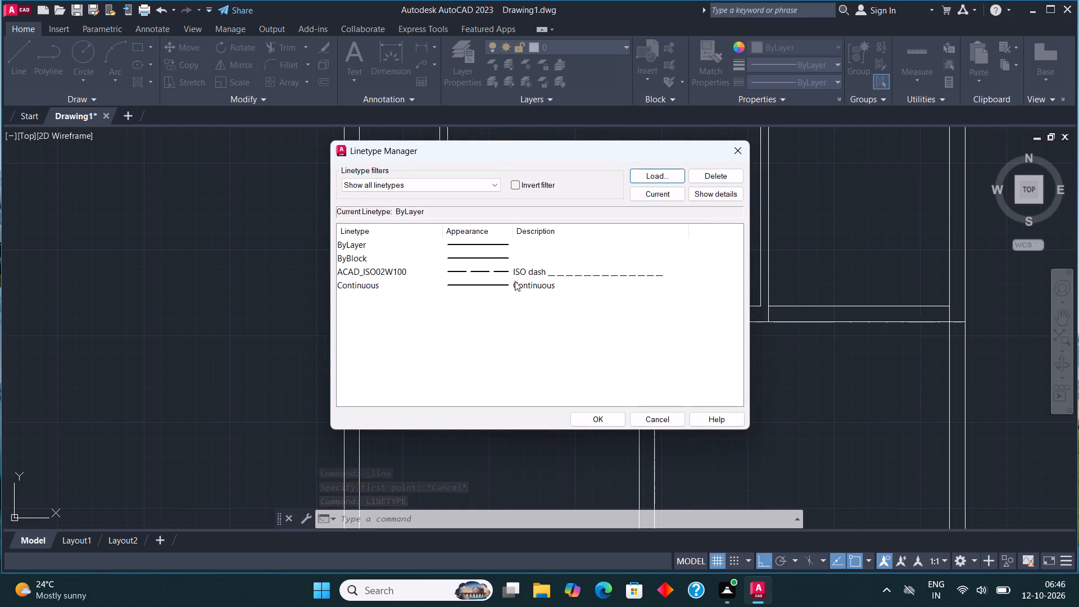
pyautogui.click(522, 265)
pyautogui.click(671, 194)
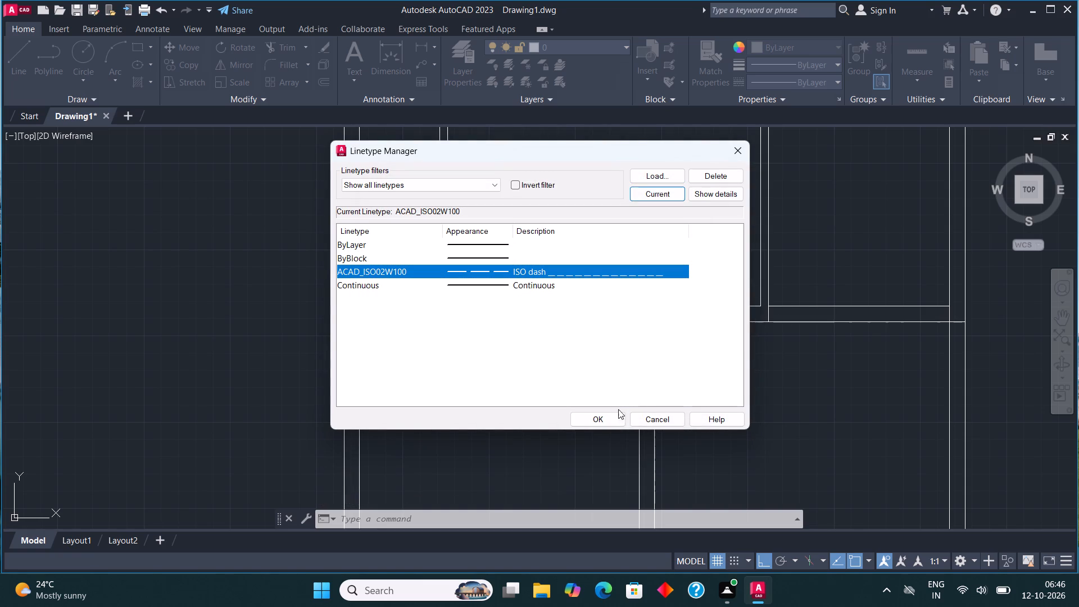
pyautogui.click(574, 415)
# Draw a dashed diagonal across each of the two small left spaces, from its lower-right corner to its upper-left corner.
pyautogui.click(16, 49)
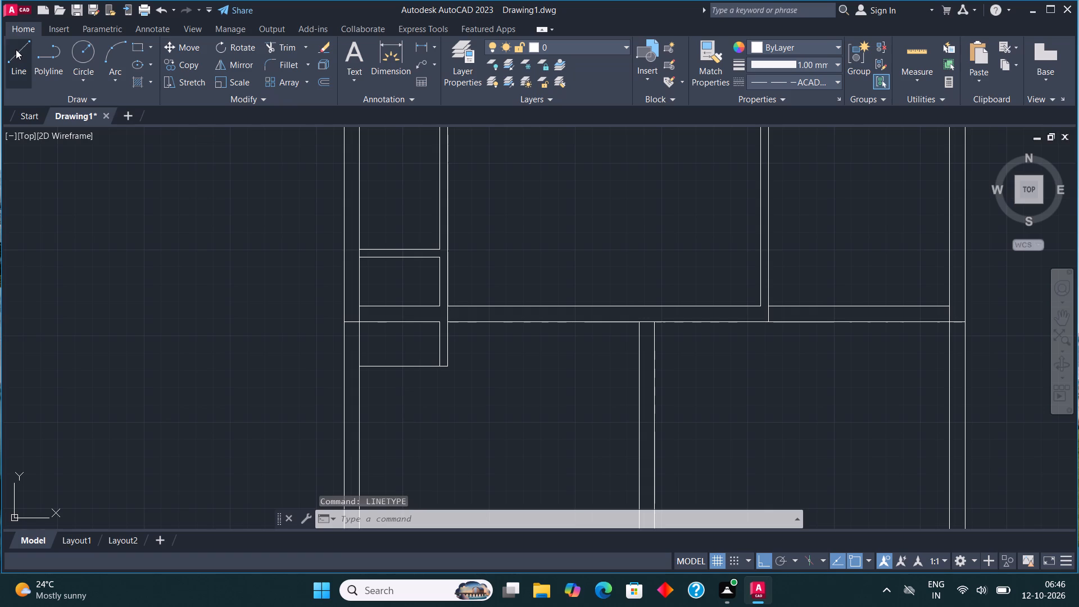
pyautogui.click(434, 365)
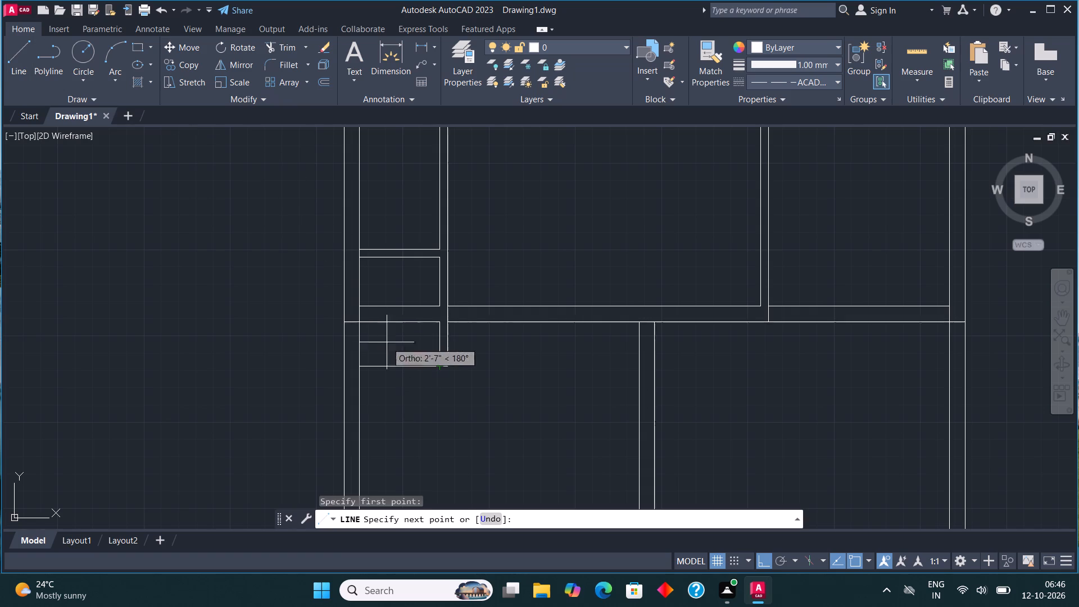
pyautogui.click(357, 322)
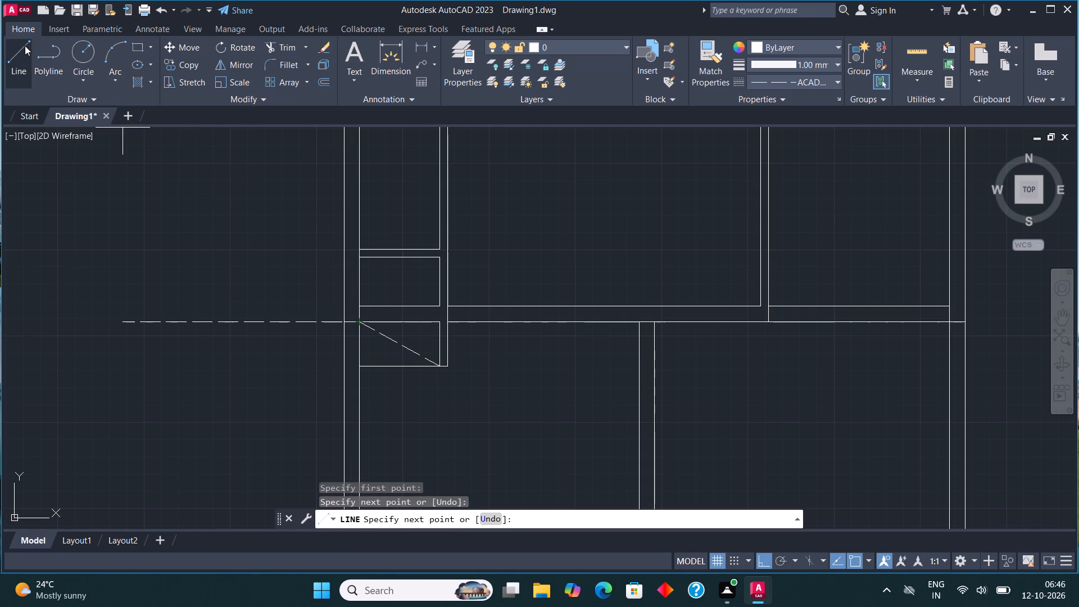
pyautogui.click(25, 46)
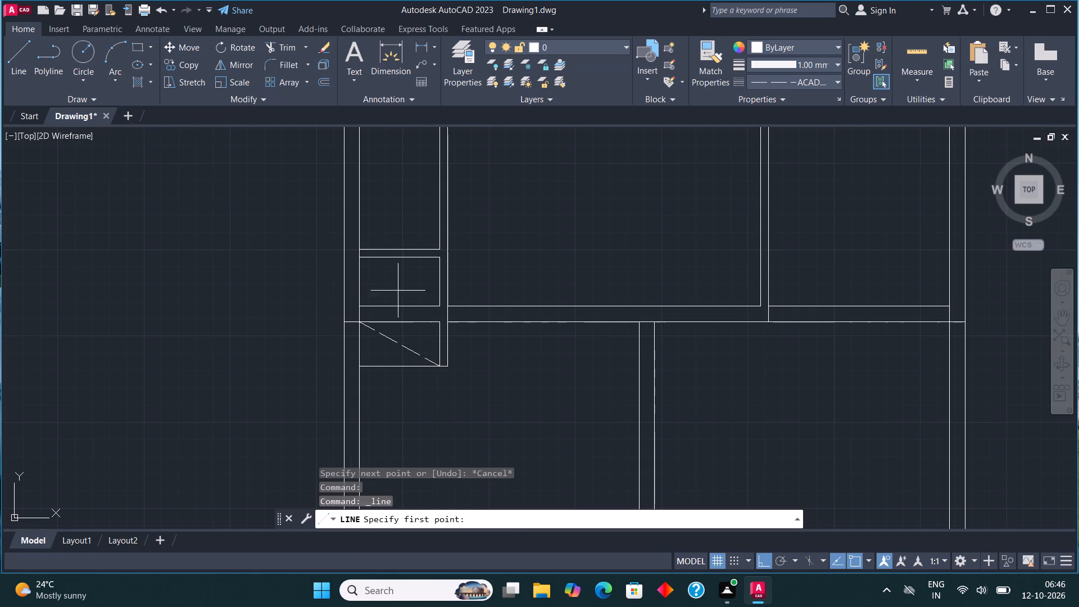
pyautogui.click(438, 306)
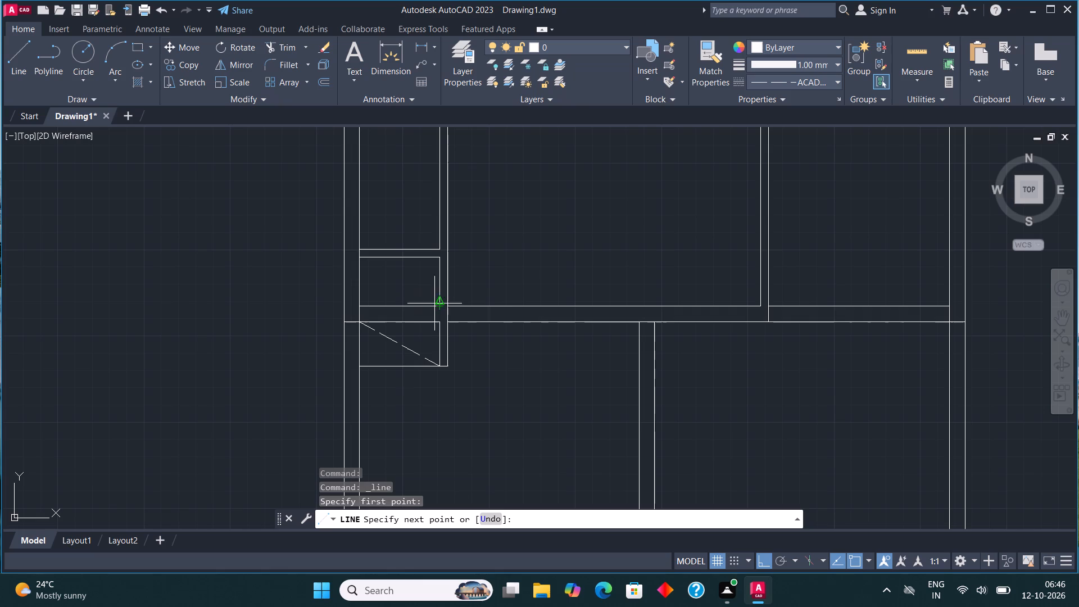
pyautogui.click(365, 260)
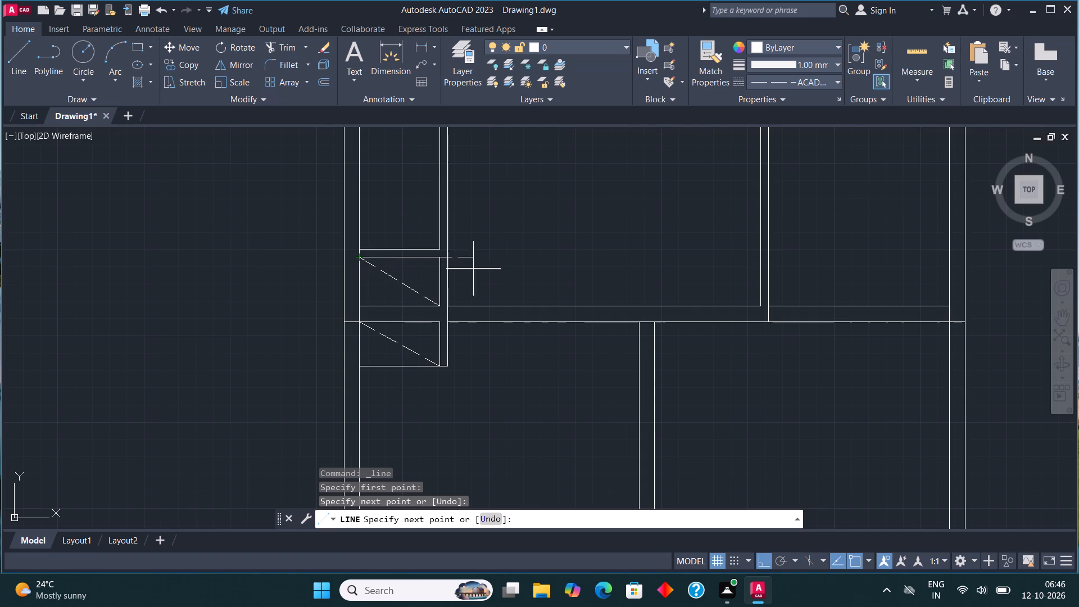
pyautogui.press('Escape')
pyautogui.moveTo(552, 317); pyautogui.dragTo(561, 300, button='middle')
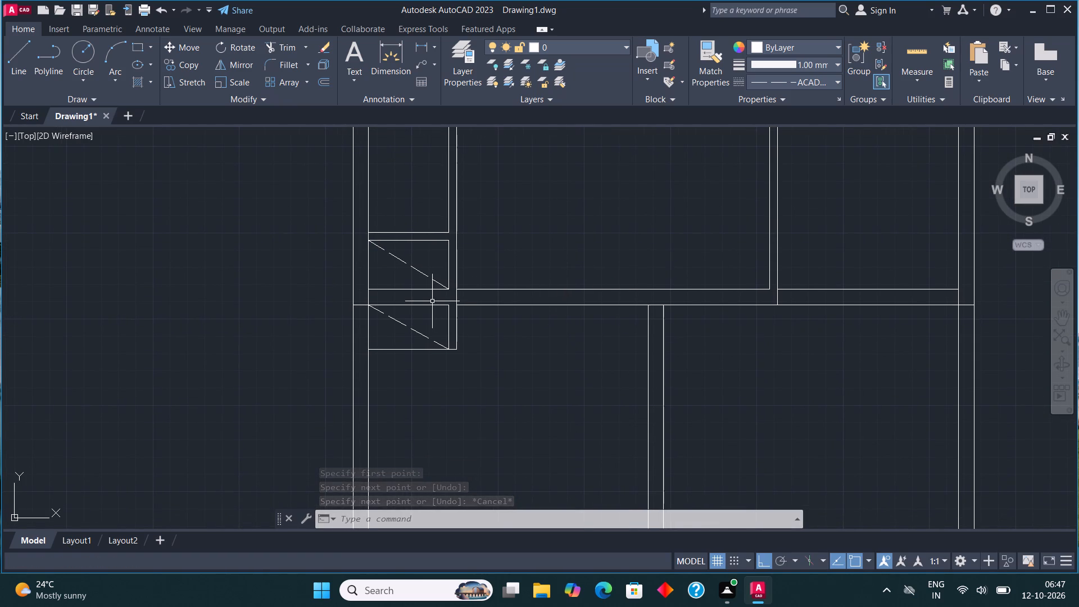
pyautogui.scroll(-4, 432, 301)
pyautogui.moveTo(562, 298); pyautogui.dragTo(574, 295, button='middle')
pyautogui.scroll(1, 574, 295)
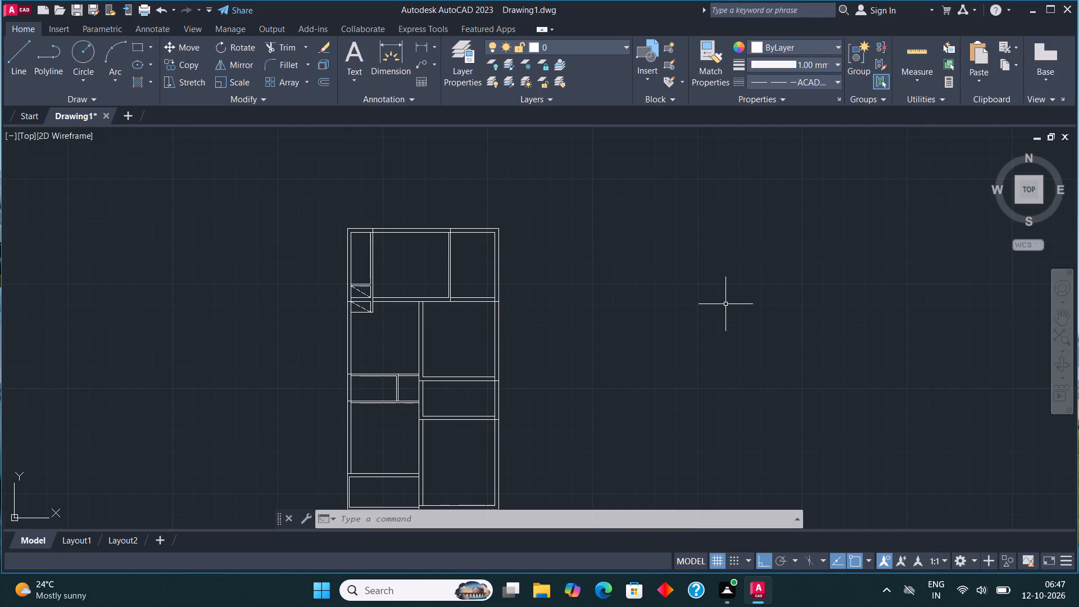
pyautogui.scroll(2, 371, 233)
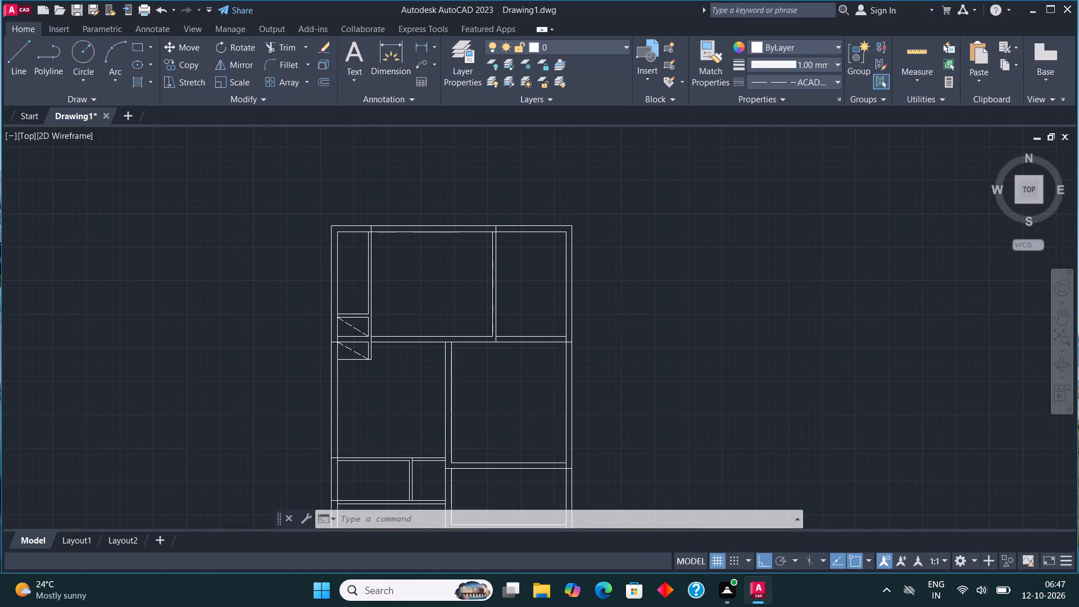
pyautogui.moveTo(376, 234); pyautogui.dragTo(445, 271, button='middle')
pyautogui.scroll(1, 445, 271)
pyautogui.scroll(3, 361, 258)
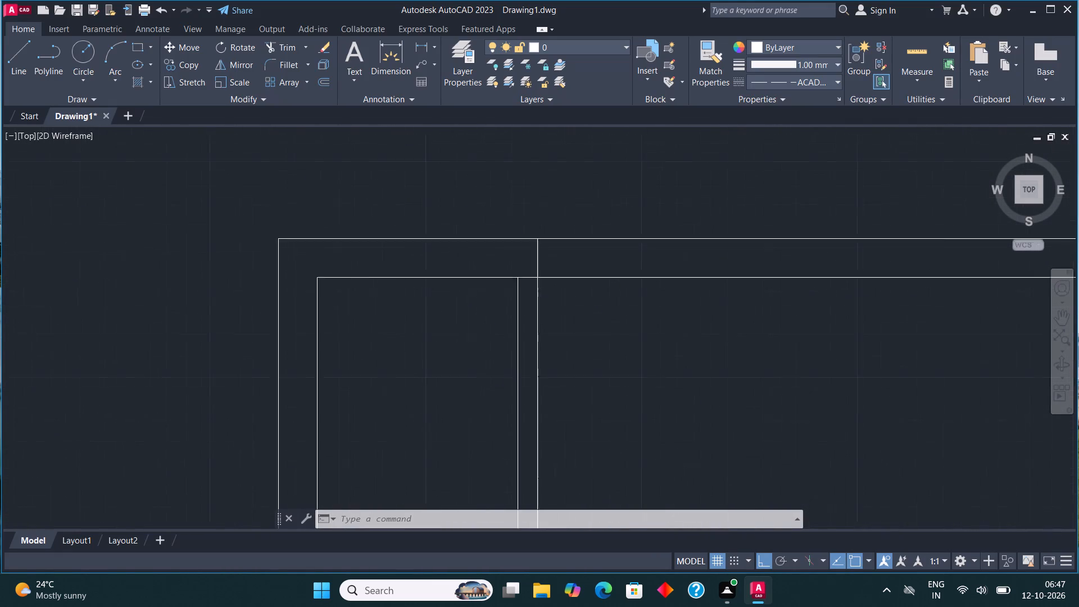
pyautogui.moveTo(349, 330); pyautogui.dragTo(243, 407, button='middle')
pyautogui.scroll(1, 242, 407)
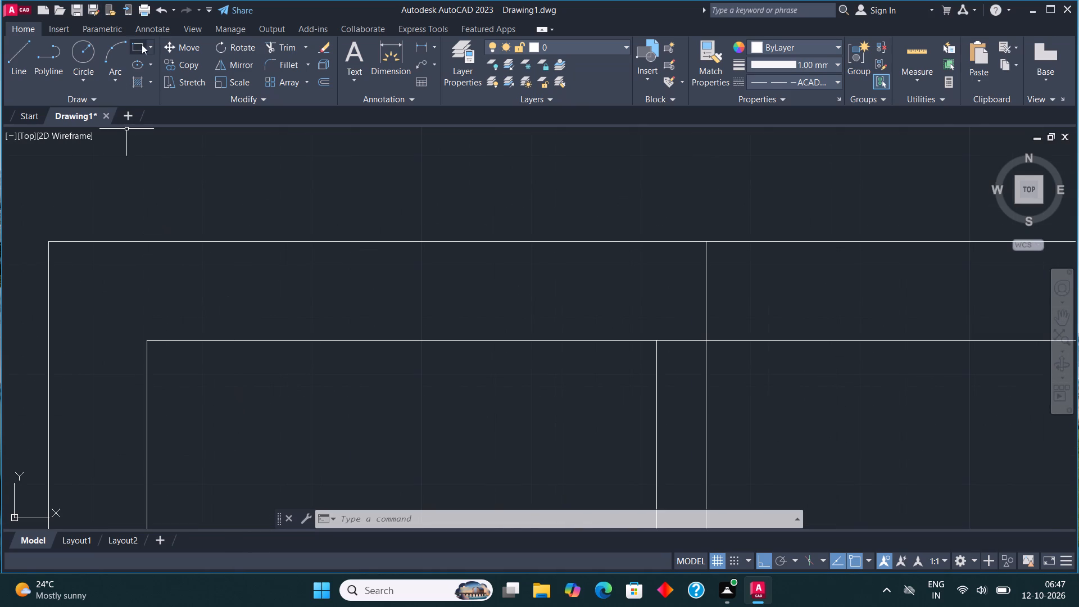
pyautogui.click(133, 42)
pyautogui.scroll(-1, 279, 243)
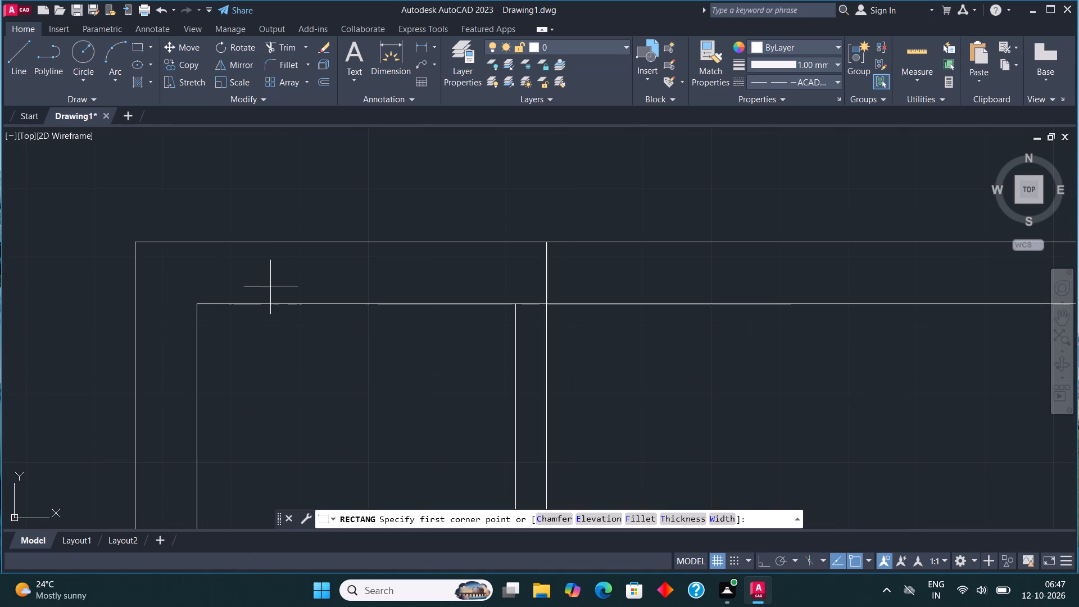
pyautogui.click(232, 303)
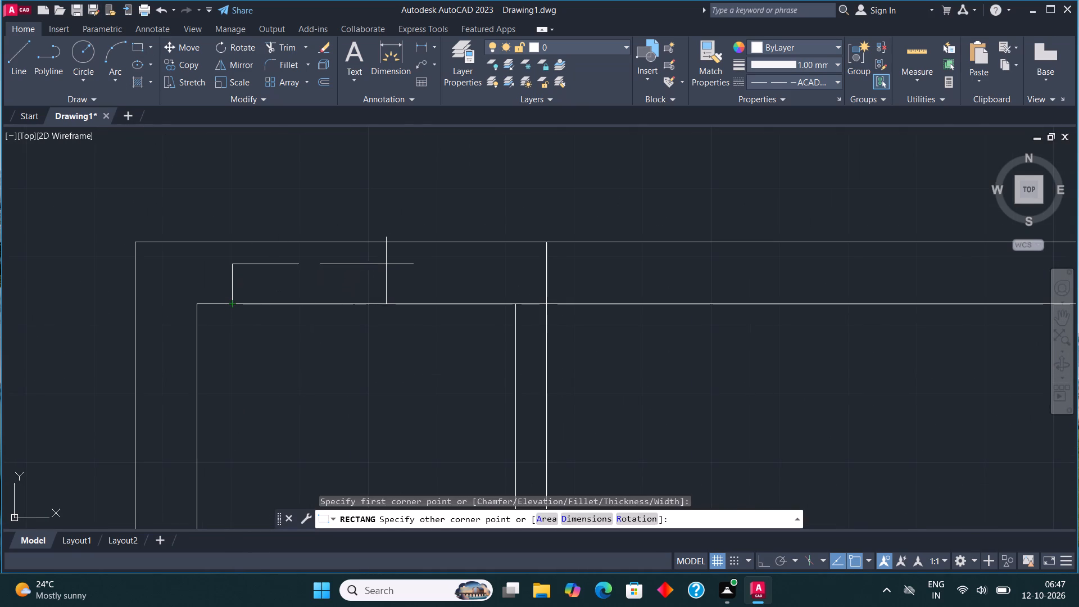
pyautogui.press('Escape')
# Make ByLayer the current linetype.
pyautogui.write('li')
pyautogui.click(381, 397)
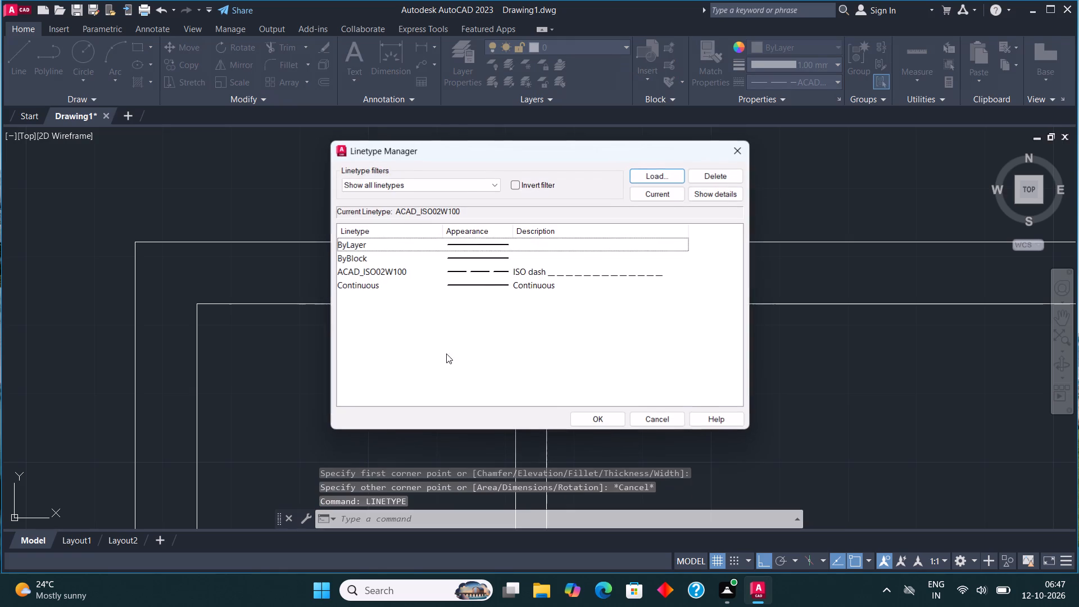
pyautogui.click(510, 247)
pyautogui.click(649, 196)
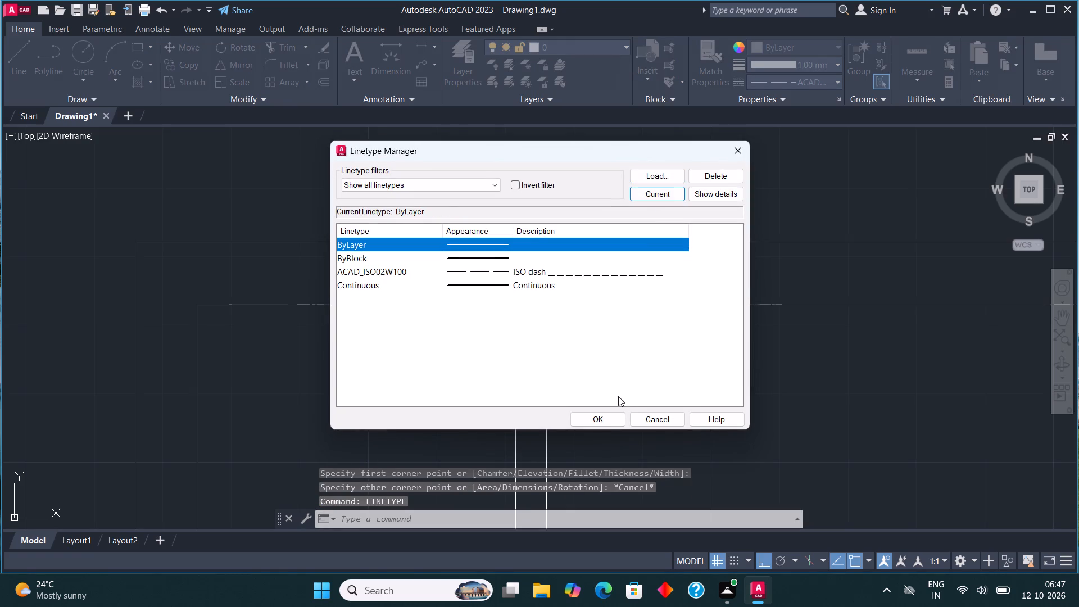
pyautogui.click(607, 418)
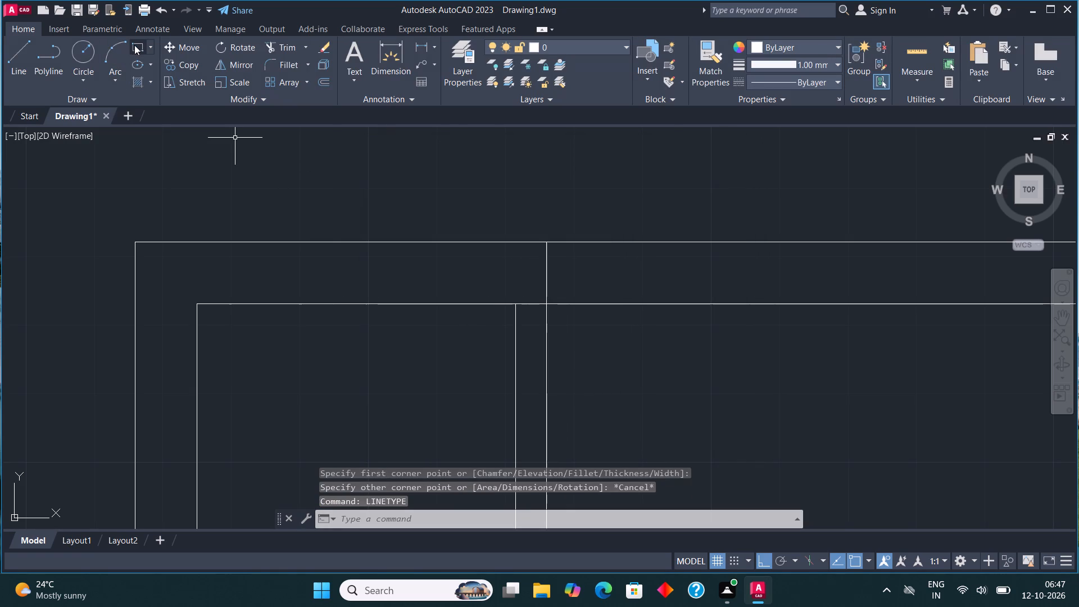
# Draw a window in the narrow left room's top wall as a rectangle spanning the wall thickness with a horizontal centre line.
pyautogui.click(134, 46)
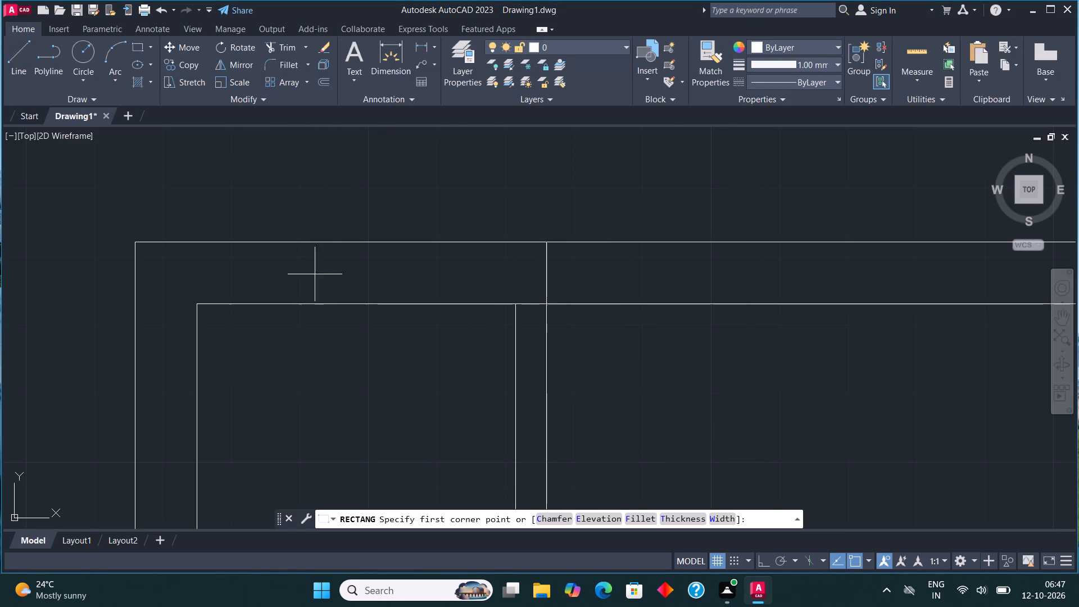
pyautogui.click(229, 302)
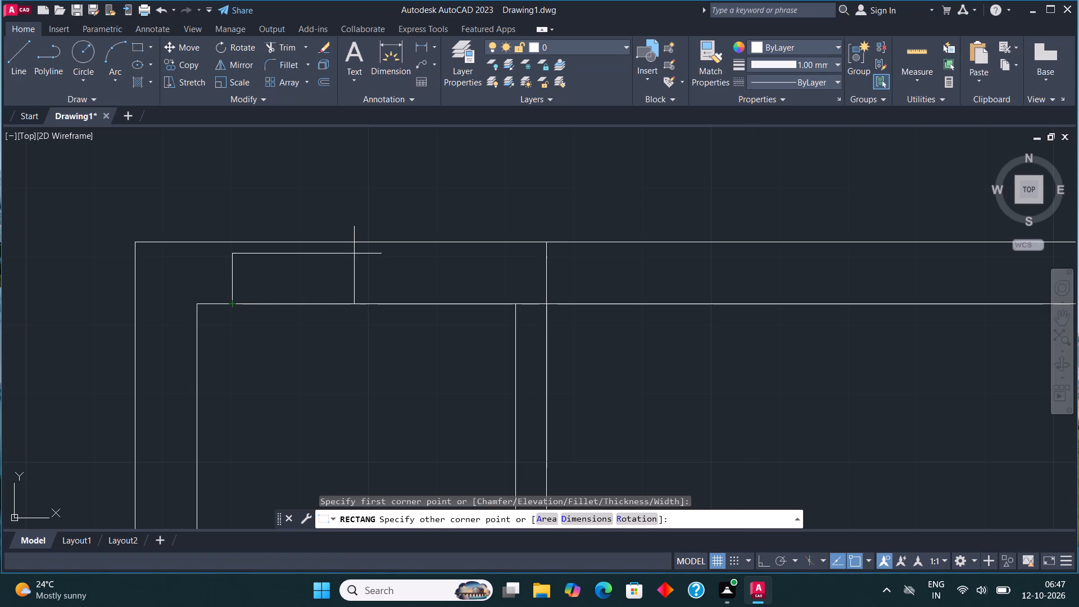
pyautogui.click(448, 243)
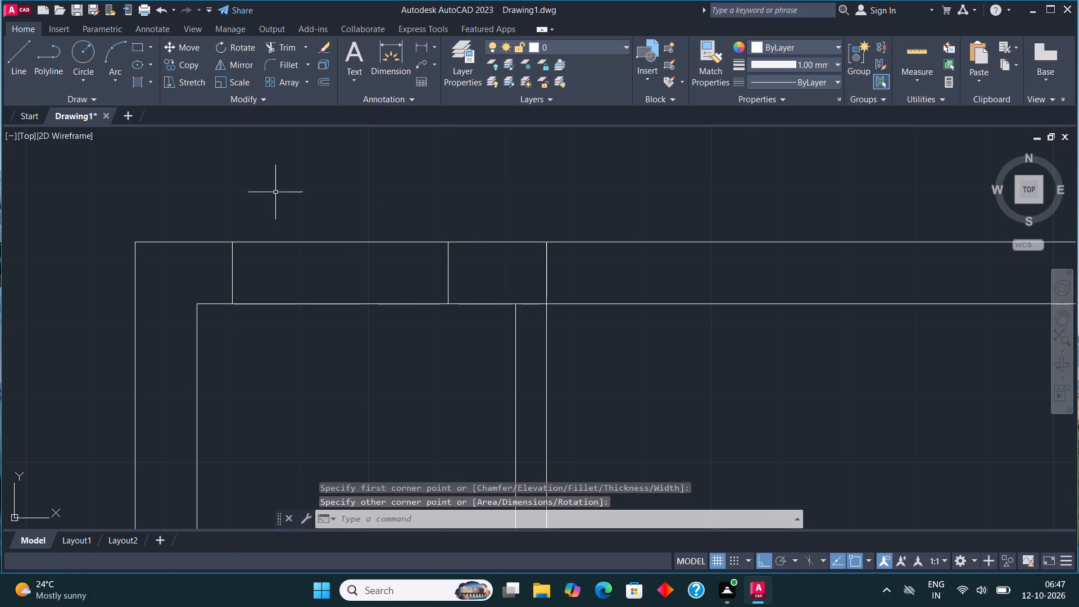
pyautogui.click(19, 43)
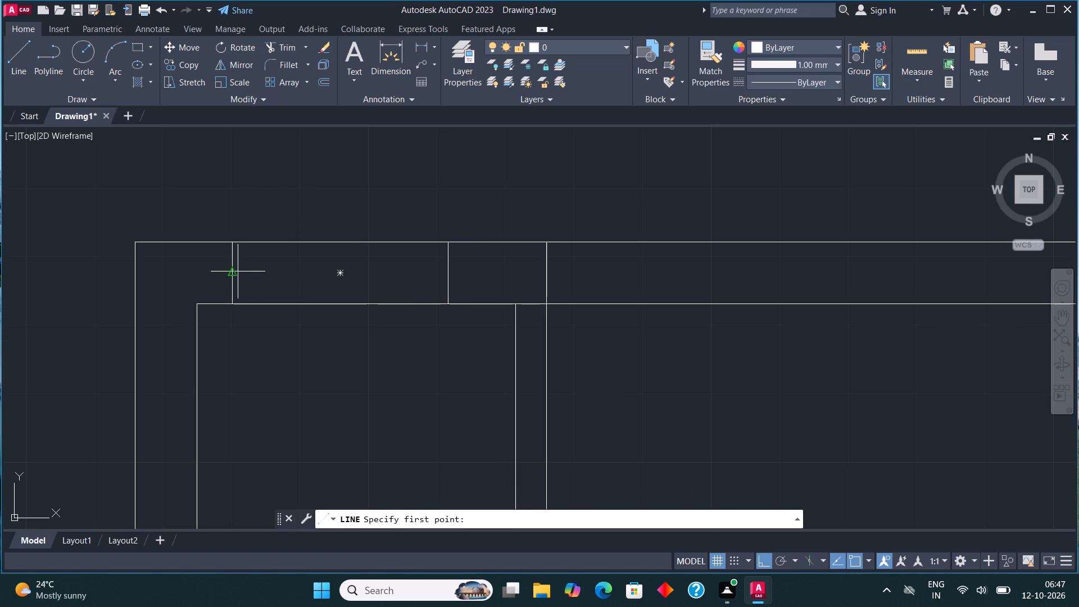
pyautogui.click(235, 273)
pyautogui.click(447, 269)
pyautogui.press('Escape')
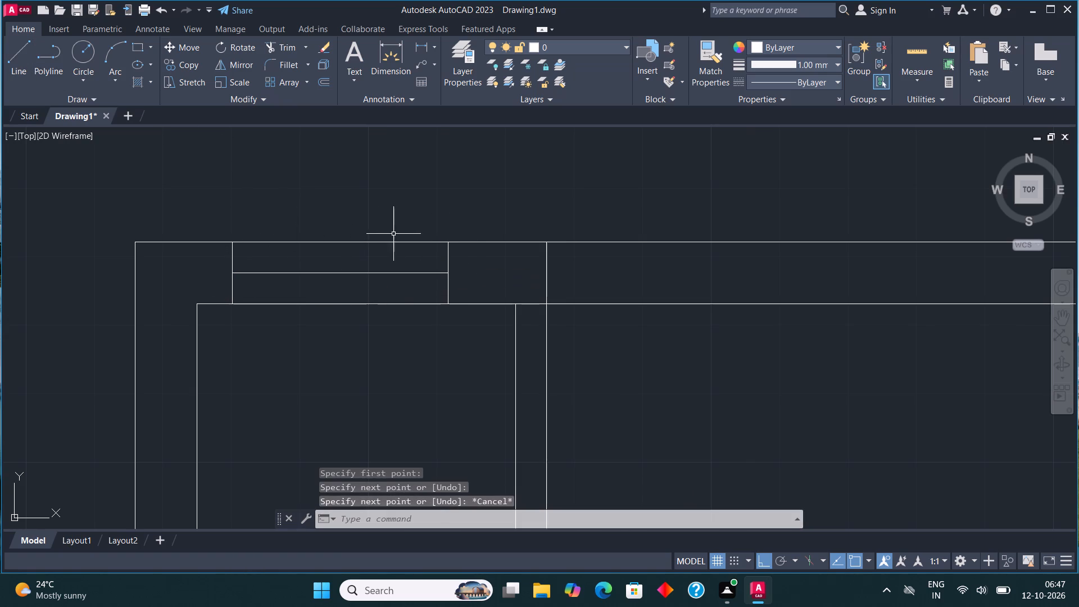
# Draw a wider window in the middle room's top wall as a rectangle across the wall thickness with a horizontal centre line.
pyautogui.scroll(-1, 357, 251)
pyautogui.scroll(-1, 404, 269)
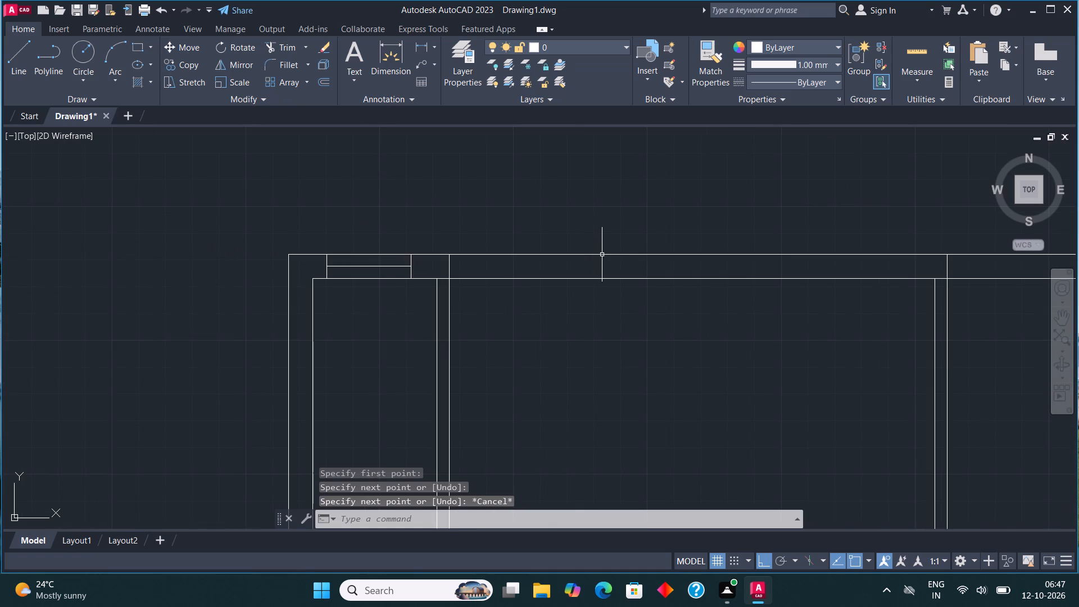
pyautogui.moveTo(600, 255); pyautogui.dragTo(422, 281, button='middle')
pyautogui.click(137, 43)
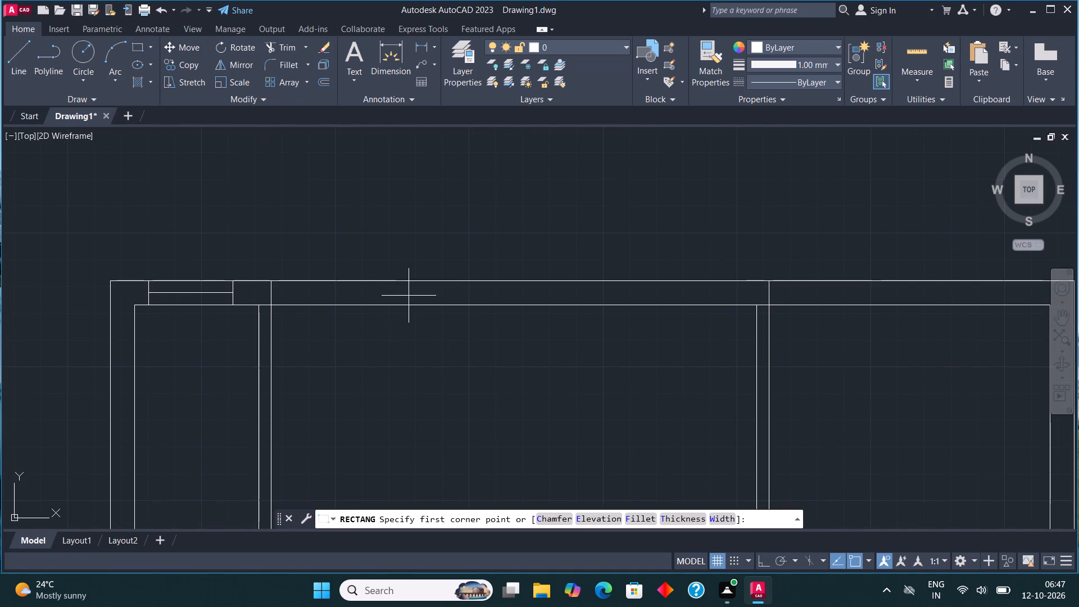
pyautogui.click(393, 306)
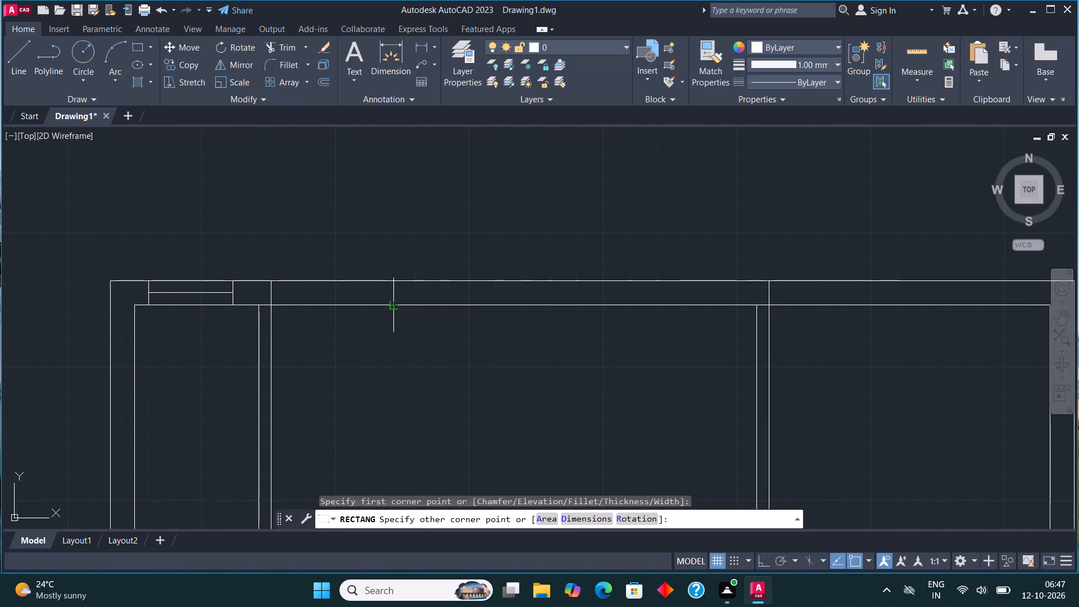
pyautogui.click(675, 274)
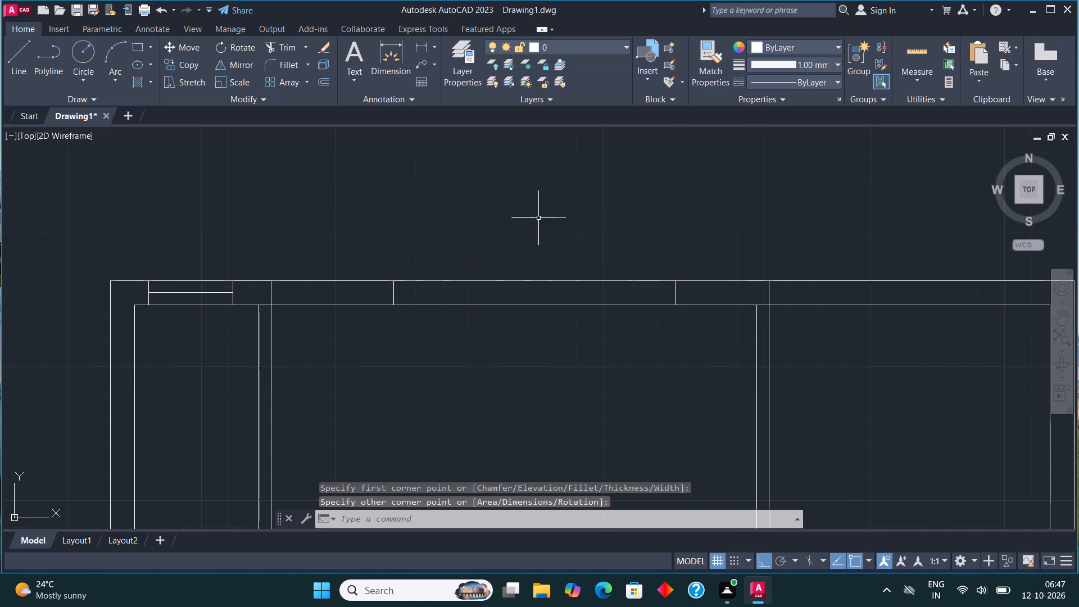
pyautogui.click(19, 54)
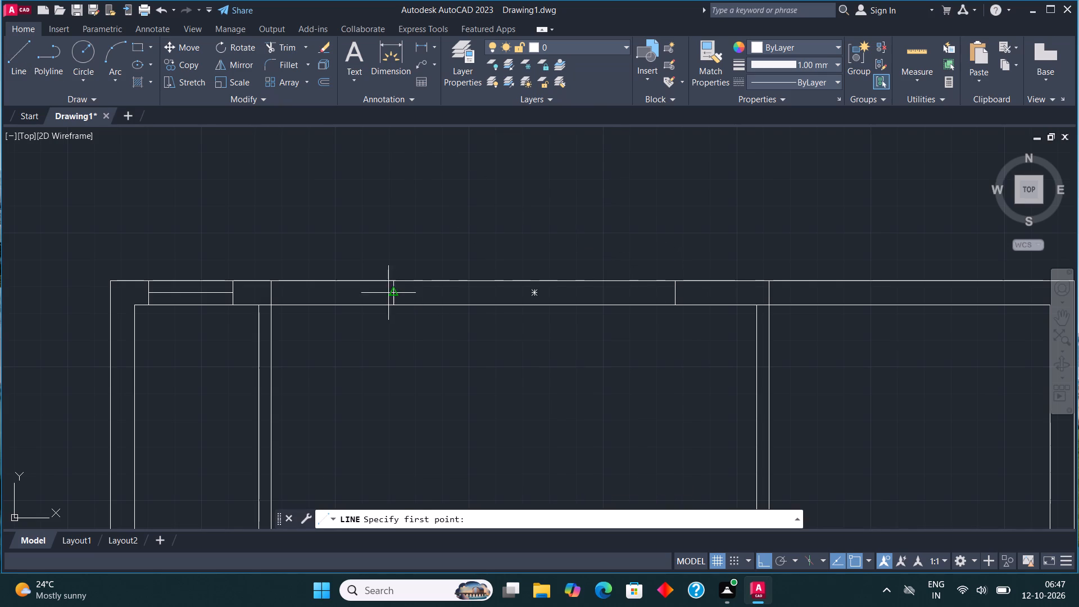
pyautogui.click(395, 296)
pyautogui.click(677, 295)
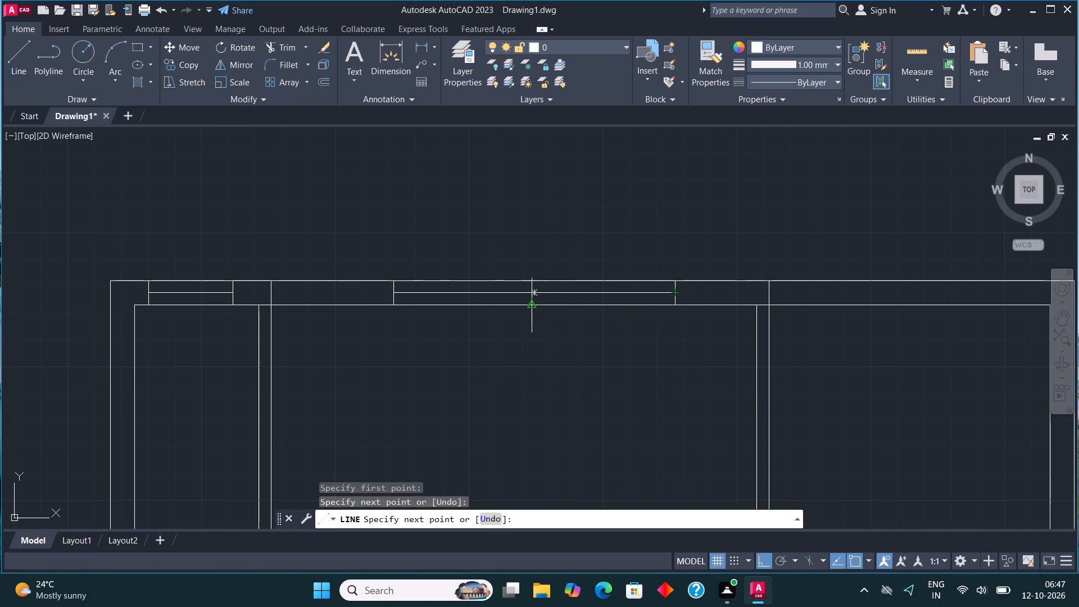
pyautogui.press('Escape')
# Draw a window in the upper-right room's top wall as a rectangle across the wall thickness with a horizontal centre line.
pyautogui.scroll(-2, 504, 304)
pyautogui.moveTo(698, 285); pyautogui.dragTo(541, 288, button='middle')
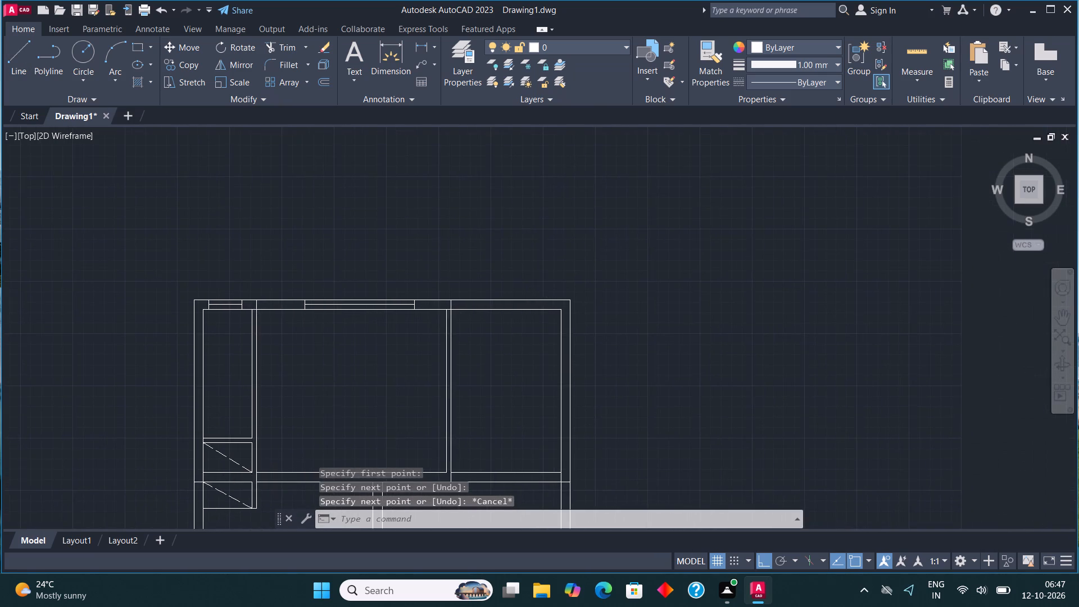
pyautogui.scroll(2, 541, 288)
pyautogui.click(136, 47)
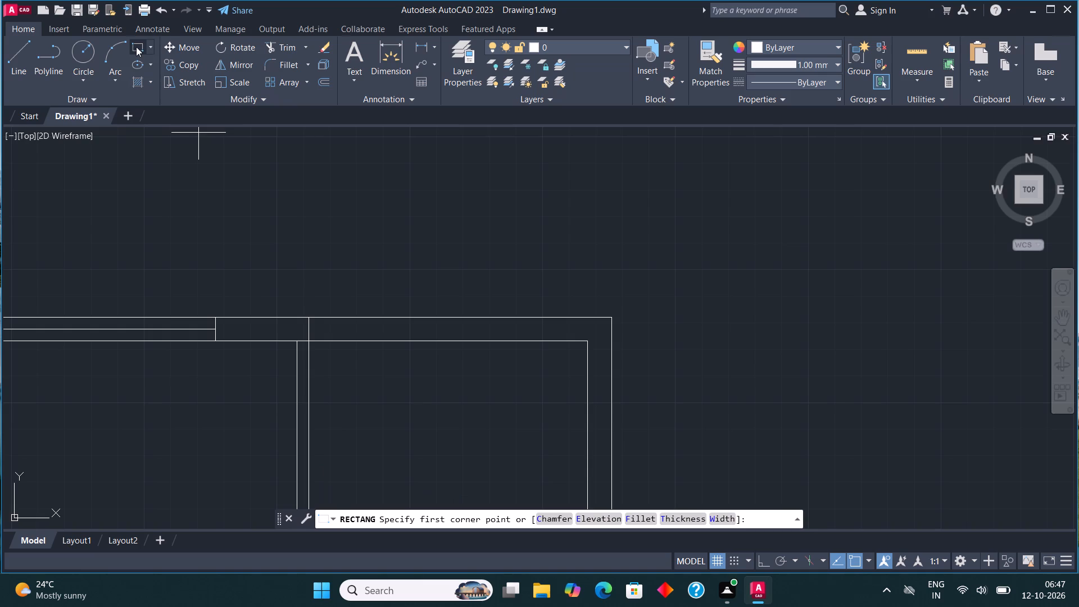
pyautogui.click(565, 318)
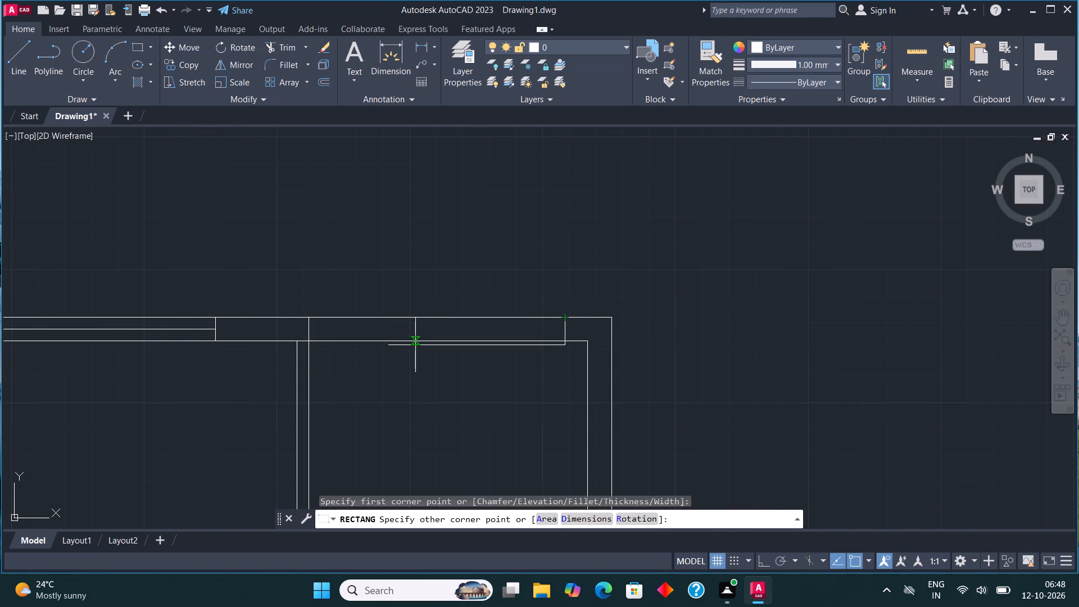
pyautogui.click(416, 339)
pyautogui.click(19, 57)
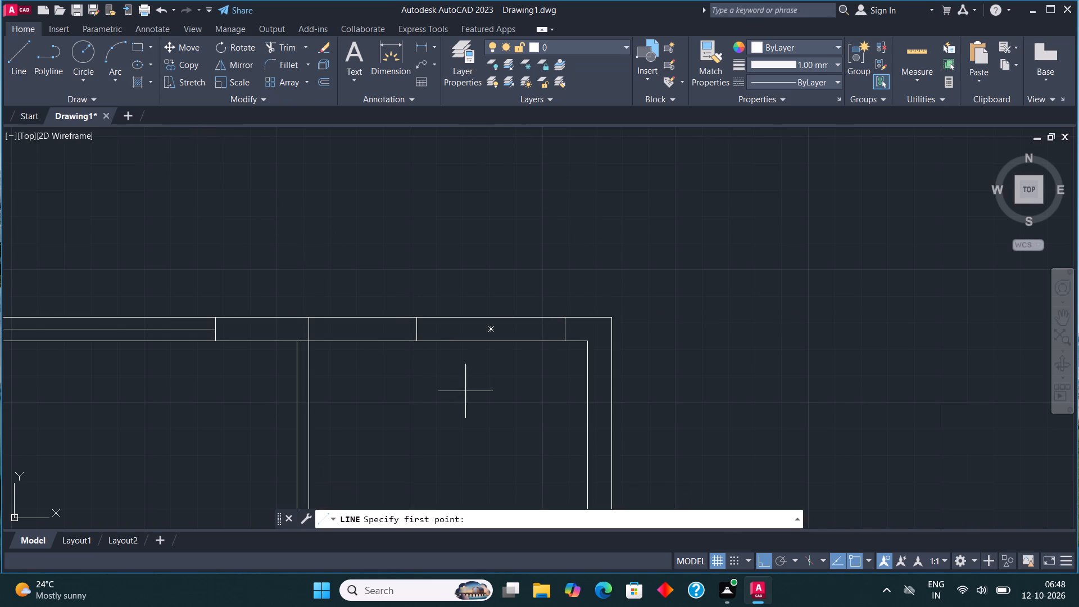
pyautogui.click(419, 332)
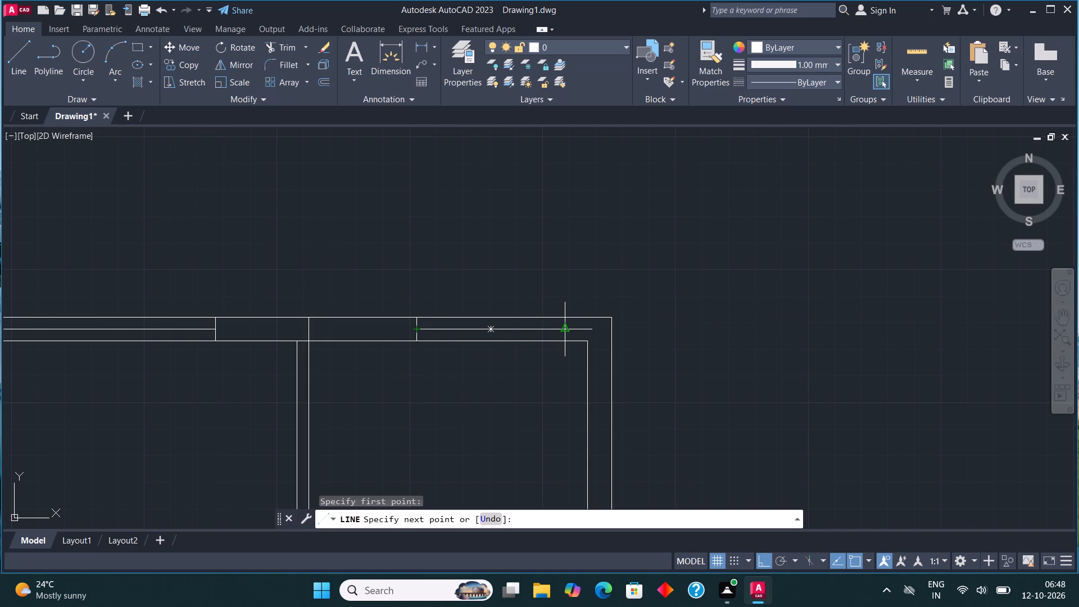
pyautogui.click(564, 330)
pyautogui.press('Escape')
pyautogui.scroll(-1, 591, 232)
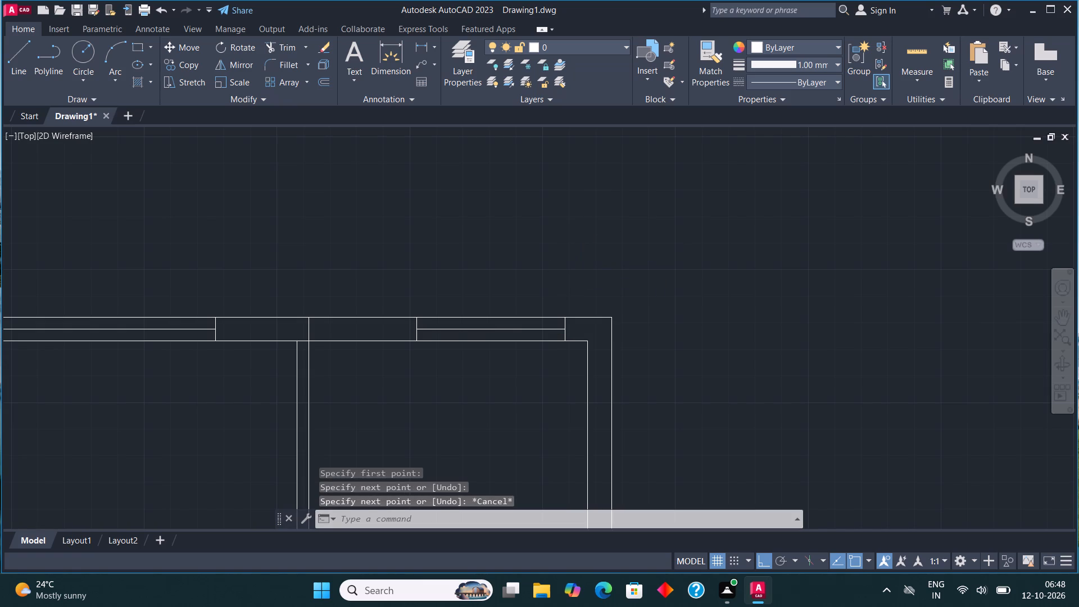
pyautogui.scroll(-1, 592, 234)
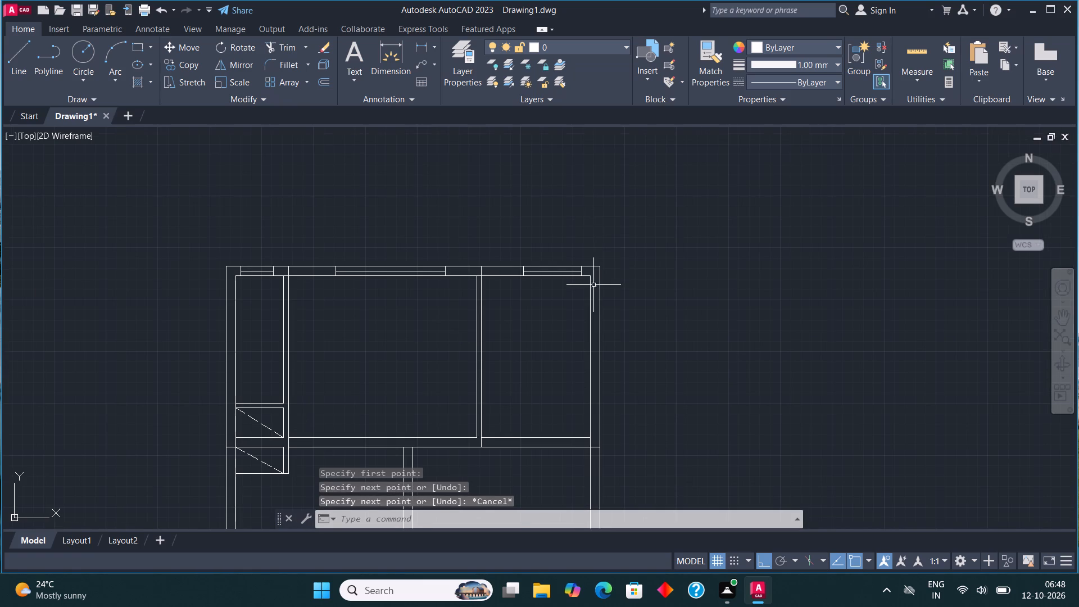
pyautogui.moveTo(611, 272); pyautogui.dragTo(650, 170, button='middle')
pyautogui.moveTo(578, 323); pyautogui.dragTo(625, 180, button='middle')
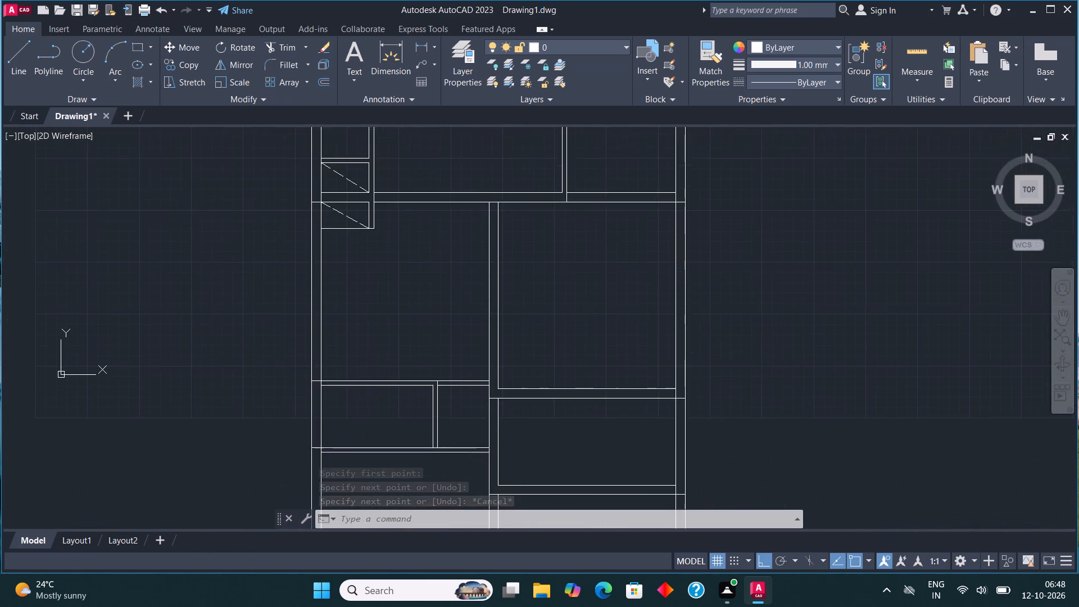
# Draw a window in the vertical partition between the two small left-side rooms as a rectangle across the wall thickness with a vertical centre line.
pyautogui.moveTo(625, 180); pyautogui.dragTo(643, 120, button='middle')
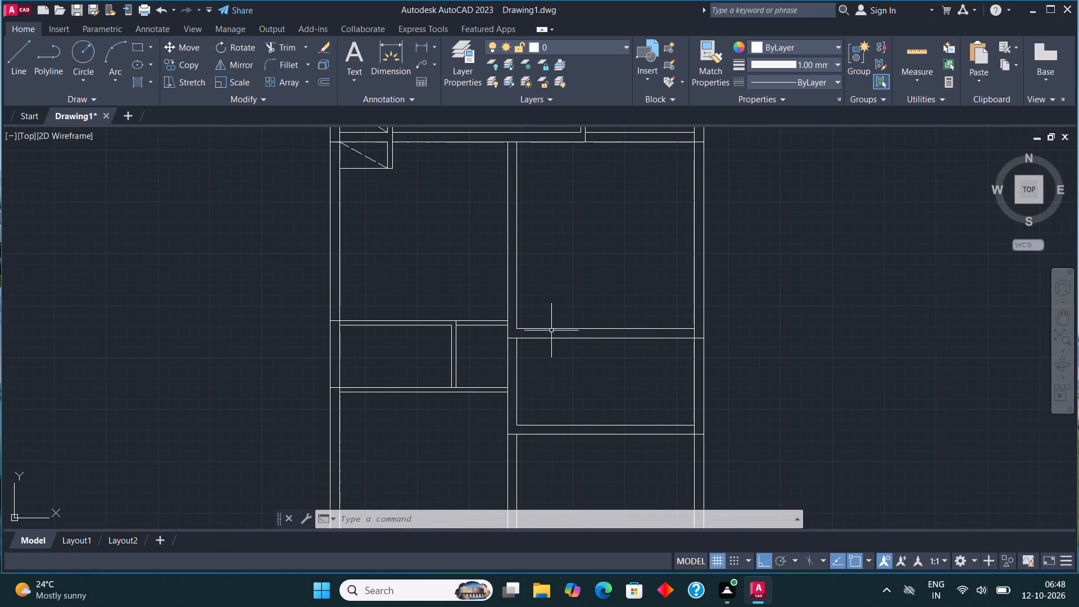
pyautogui.scroll(-1, 550, 332)
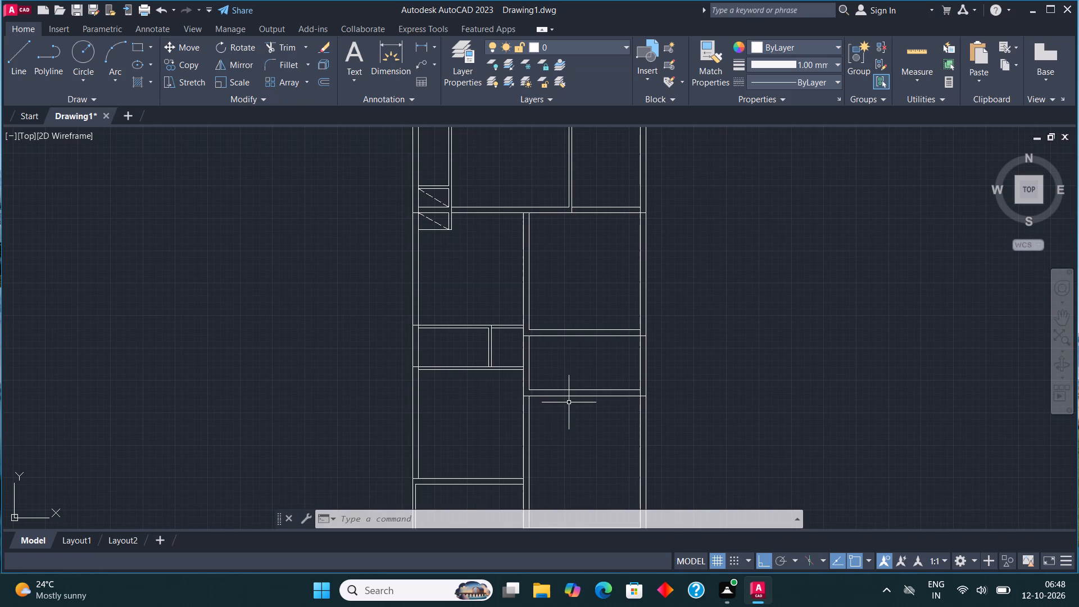
pyautogui.scroll(3, 495, 325)
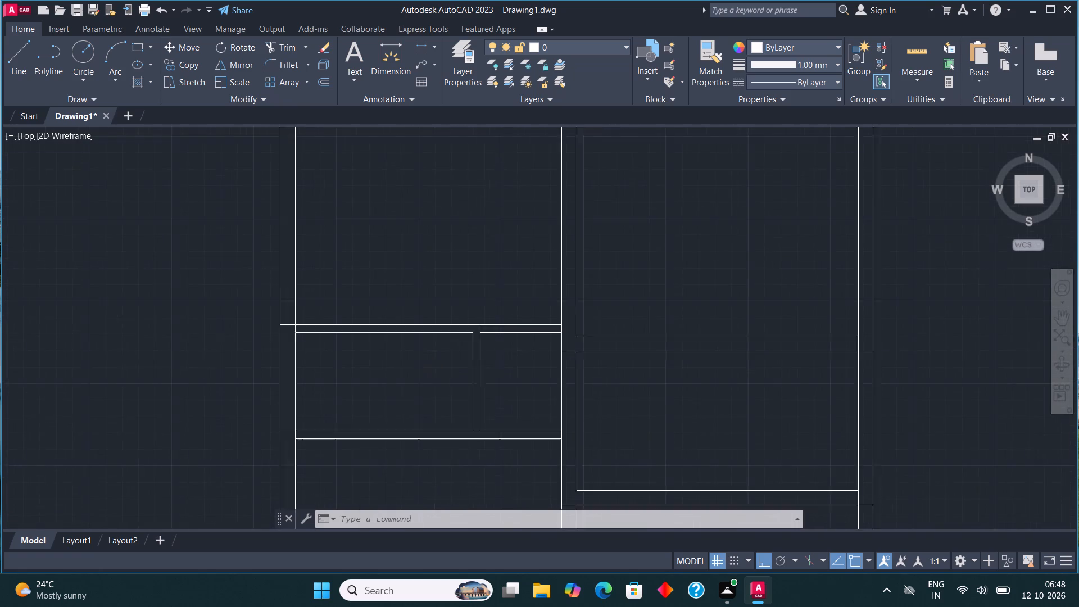
pyautogui.moveTo(496, 315); pyautogui.dragTo(479, 273, button='middle')
pyautogui.click(132, 46)
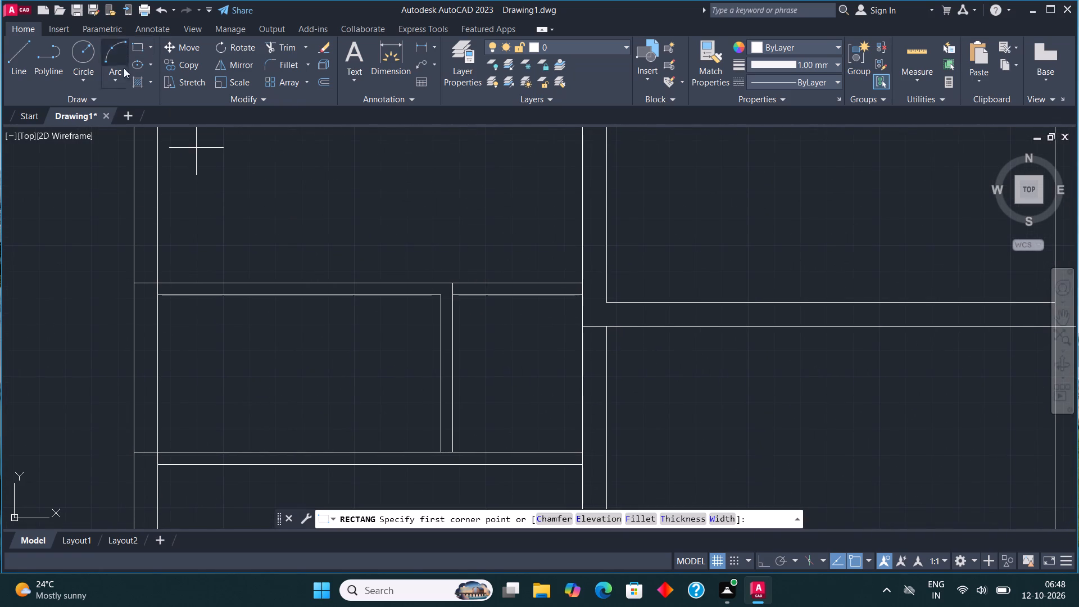
pyautogui.click(442, 419)
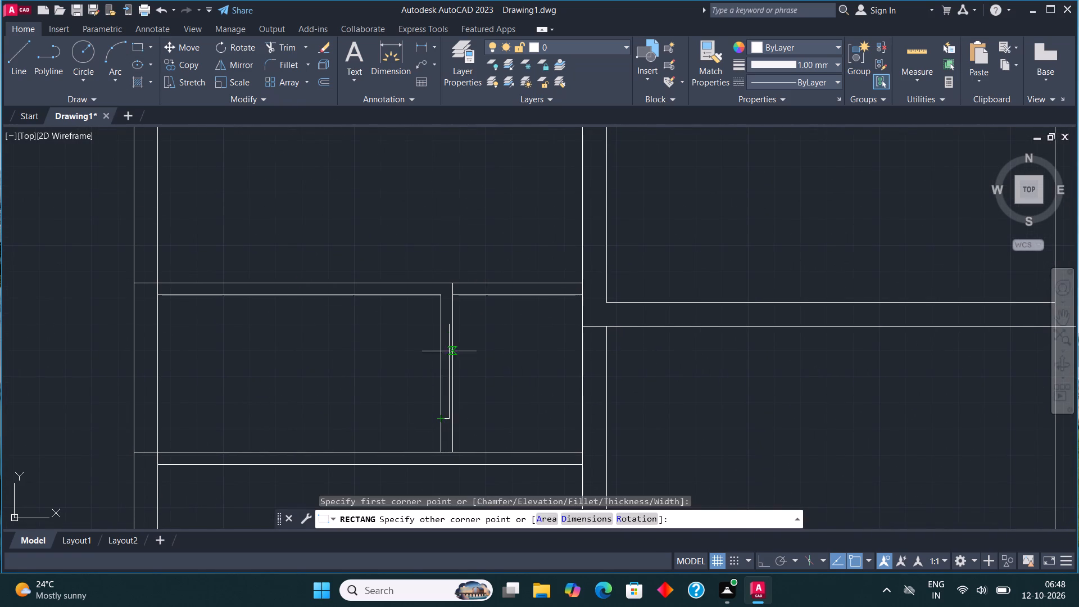
pyautogui.click(454, 318)
pyautogui.click(18, 50)
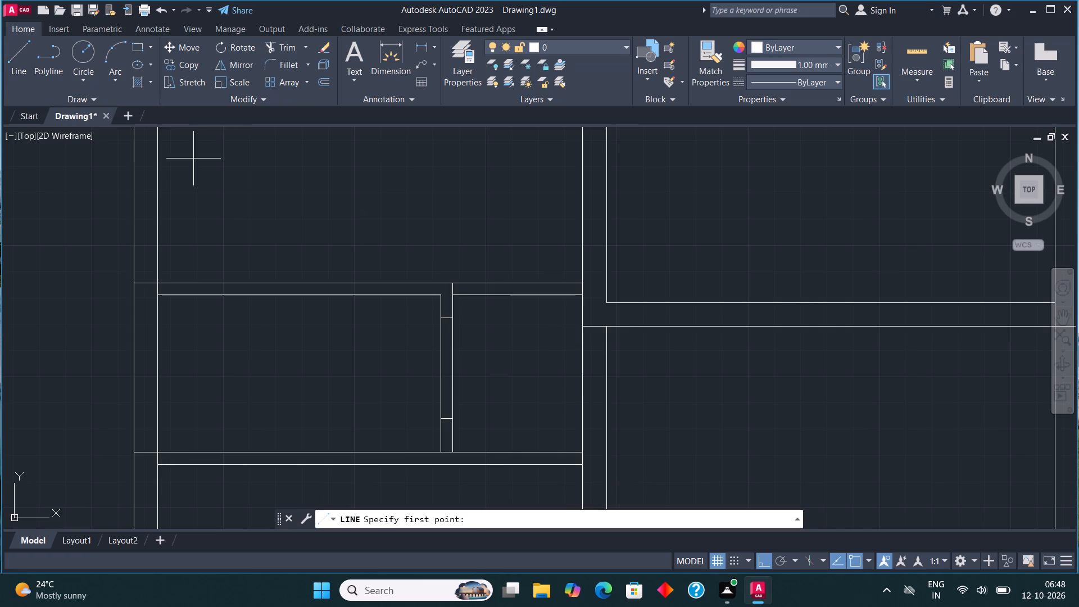
pyautogui.scroll(1, 443, 410)
pyautogui.click(446, 422)
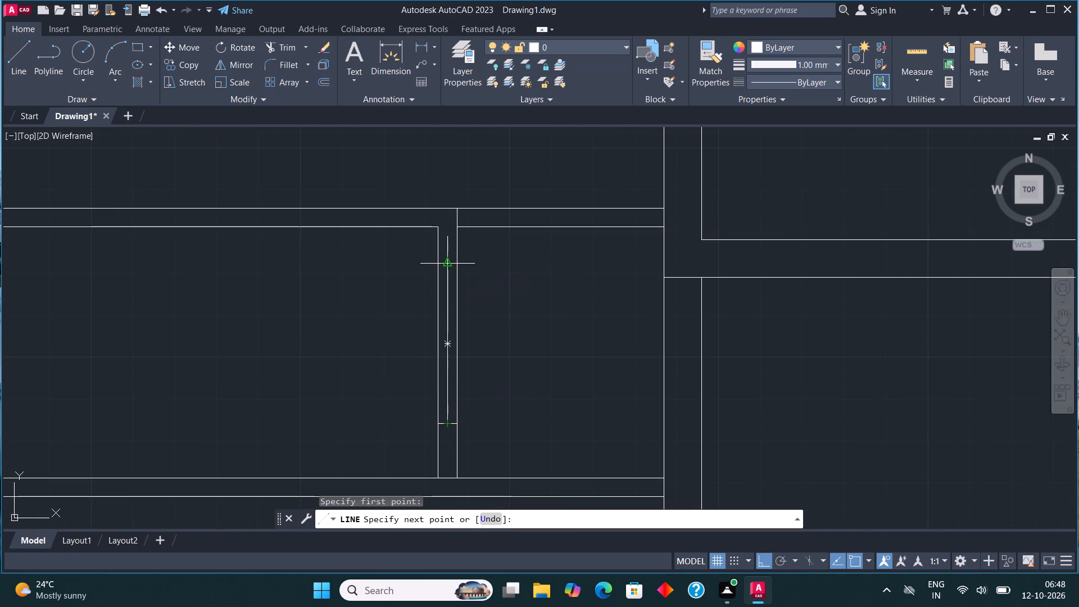
pyautogui.click(445, 261)
pyautogui.press('Escape')
# Draw a window in the top wall of the smaller compartment beside that partition as a wall-thick rectangle with a horizontal centre line.
pyautogui.scroll(-1, 446, 360)
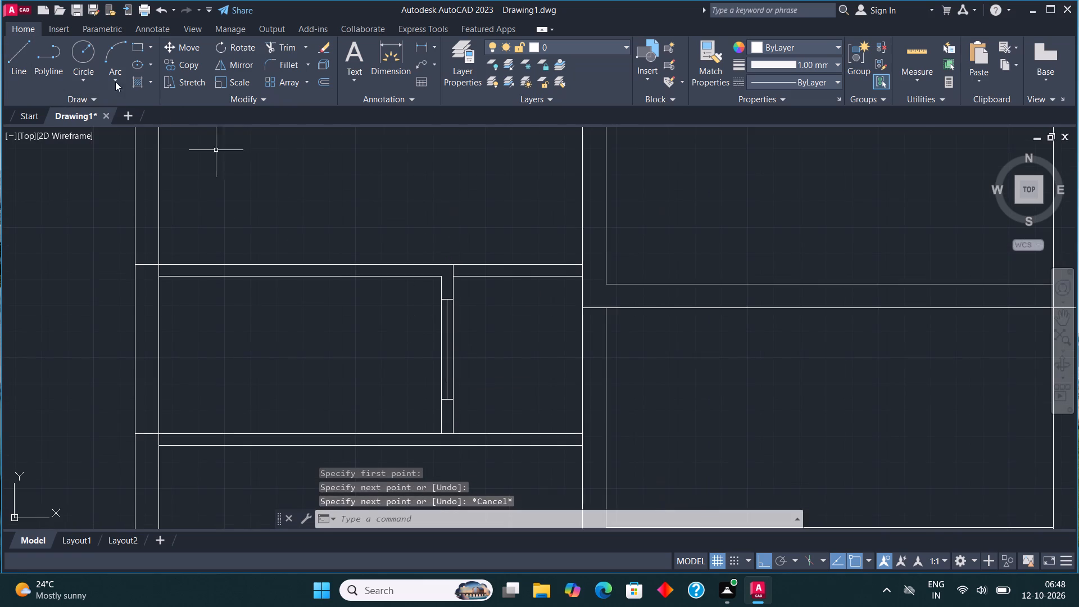
pyautogui.click(133, 46)
pyautogui.scroll(1, 454, 166)
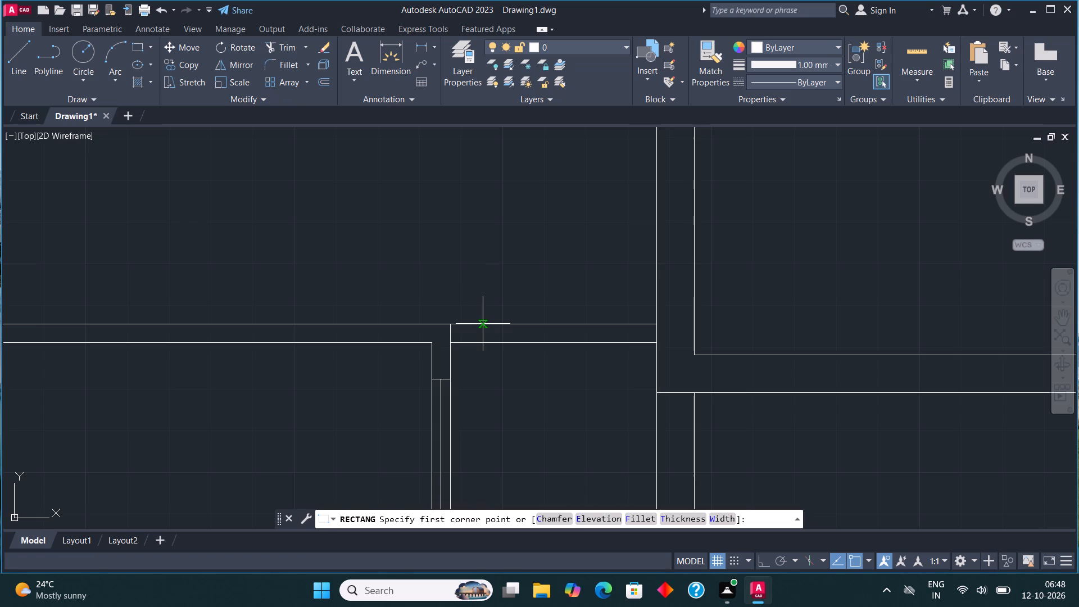
pyautogui.click(483, 324)
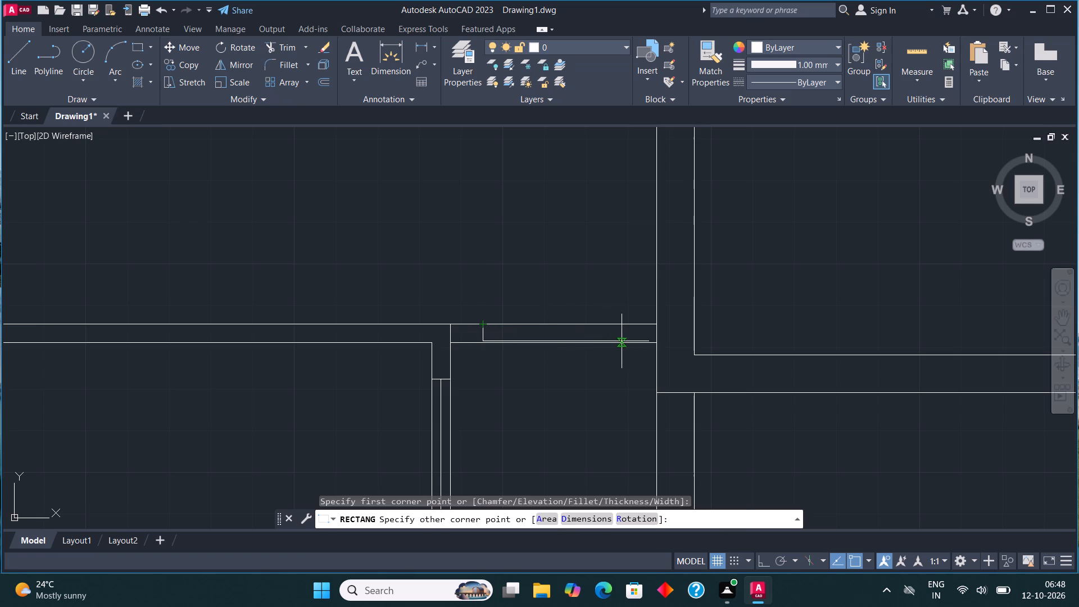
pyautogui.click(628, 344)
pyautogui.click(15, 53)
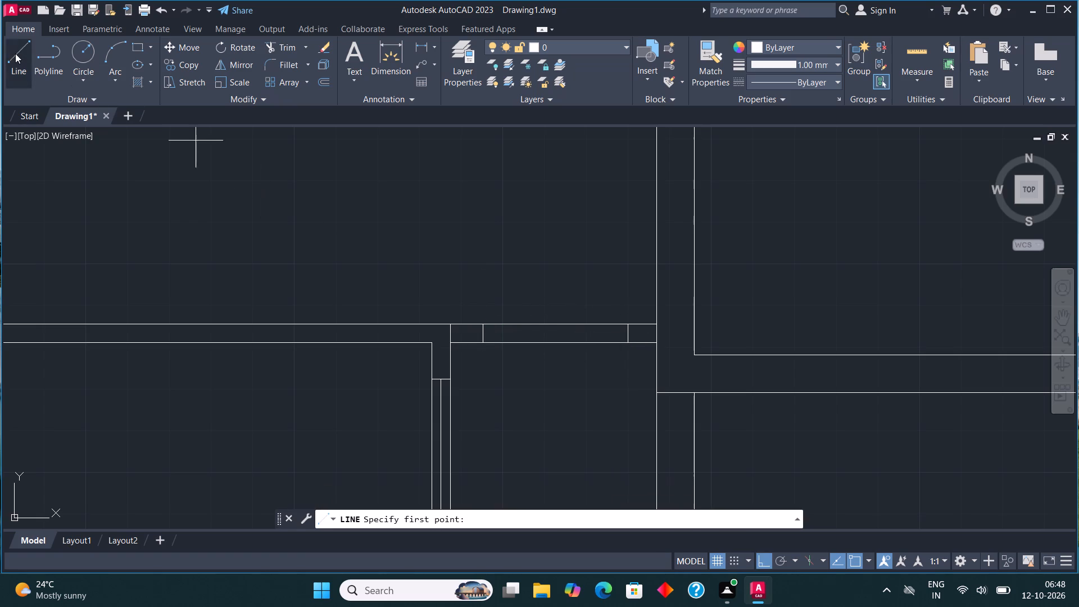
pyautogui.click(483, 336)
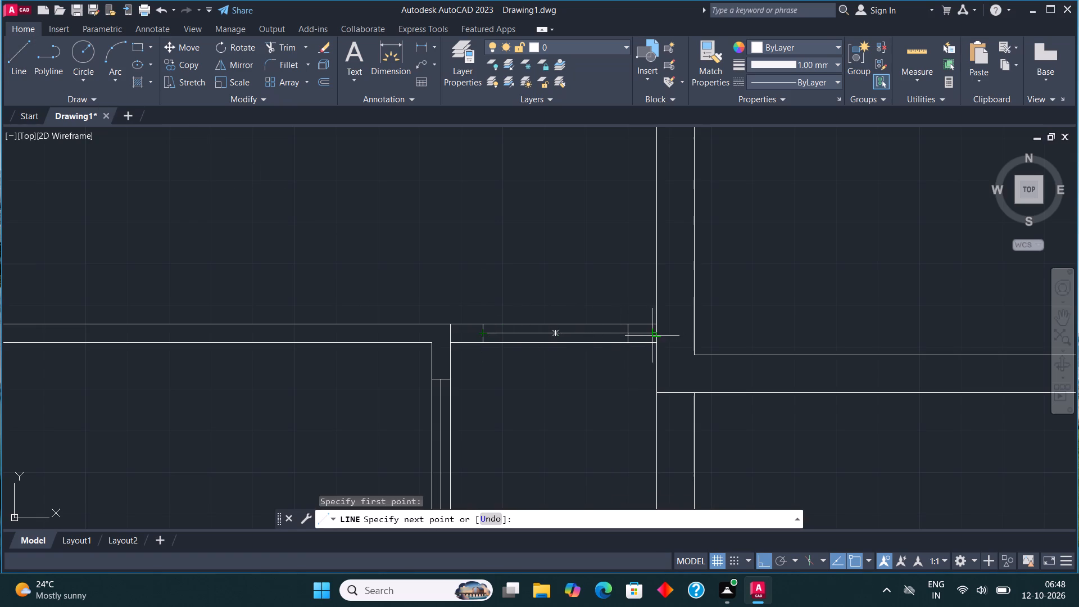
pyautogui.click(632, 334)
pyautogui.press('Escape')
# Draw a wide window in the wall between the lower-left room and the bottom-left space as a wall-thick rectangle with a horizontal centre line.
pyautogui.scroll(-1, 541, 260)
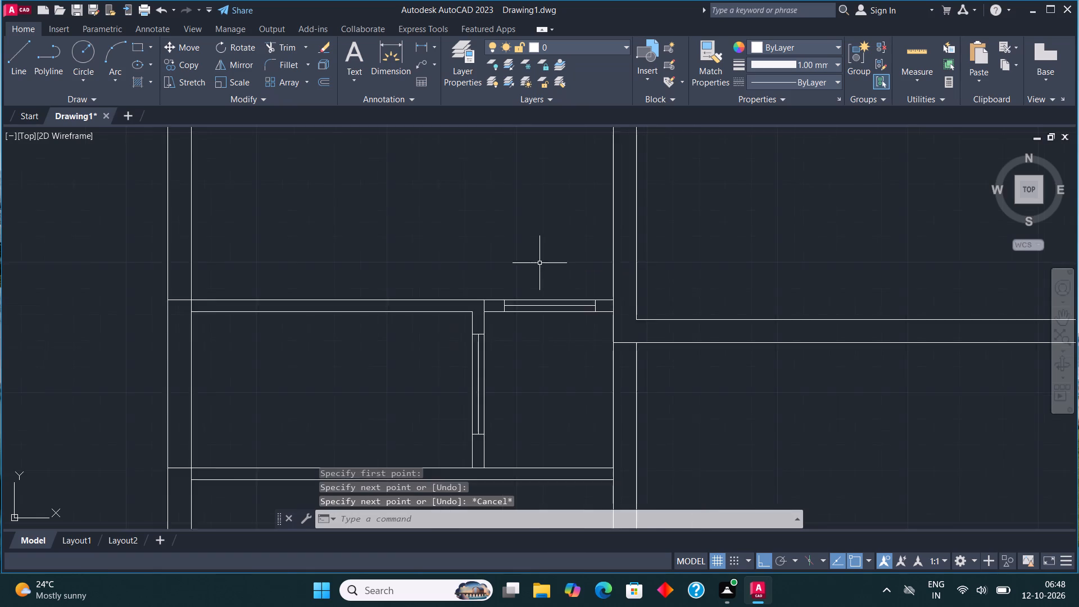
pyautogui.scroll(-1, 538, 266)
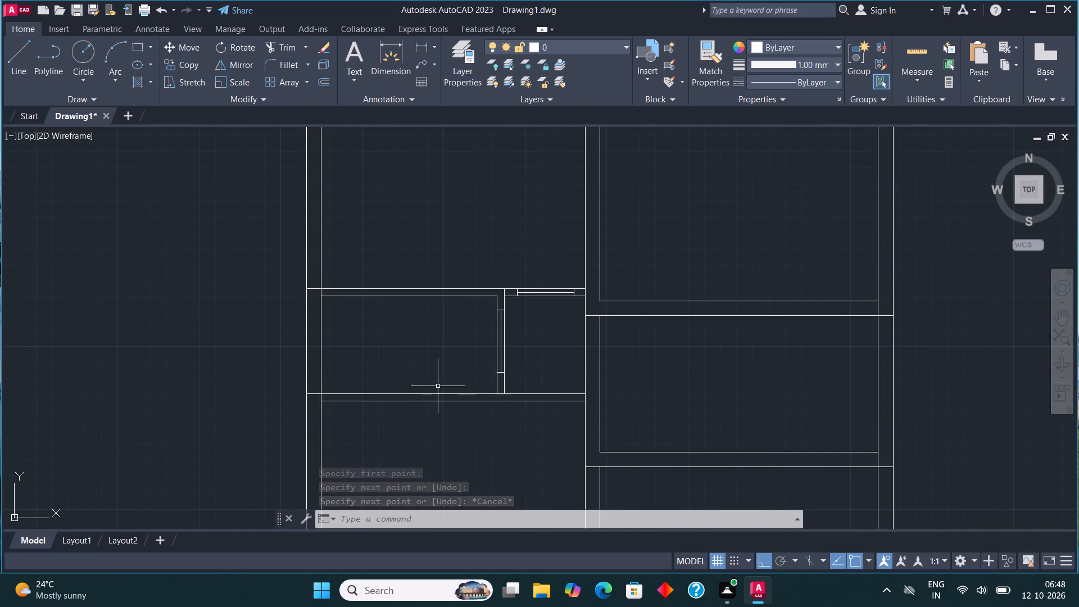
pyautogui.scroll(-1, 430, 384)
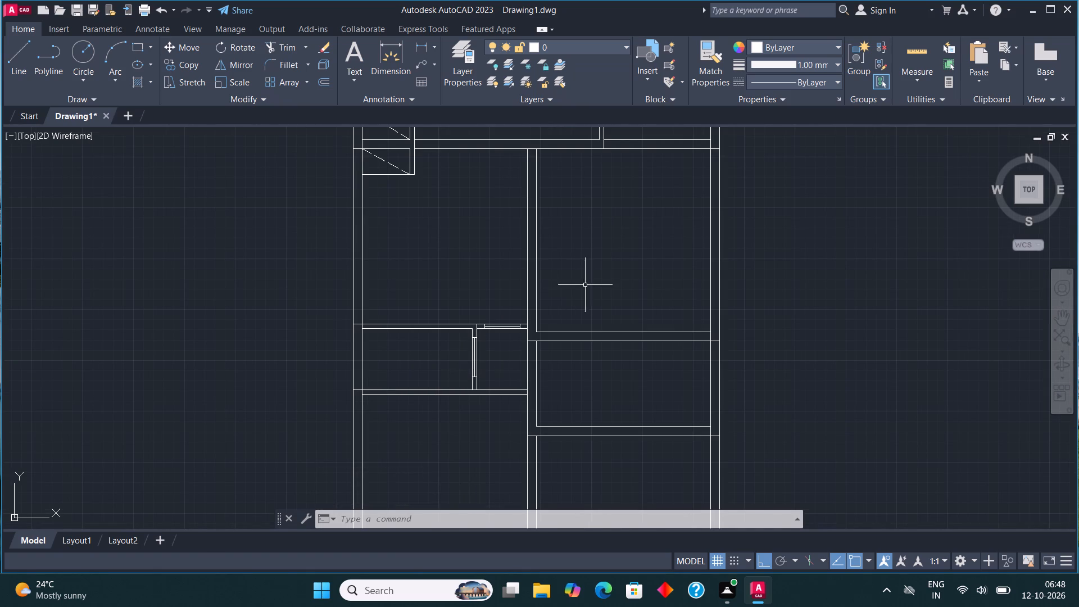
pyautogui.moveTo(586, 286); pyautogui.dragTo(575, 187, button='middle')
pyautogui.moveTo(497, 397); pyautogui.dragTo(496, 372, button='middle')
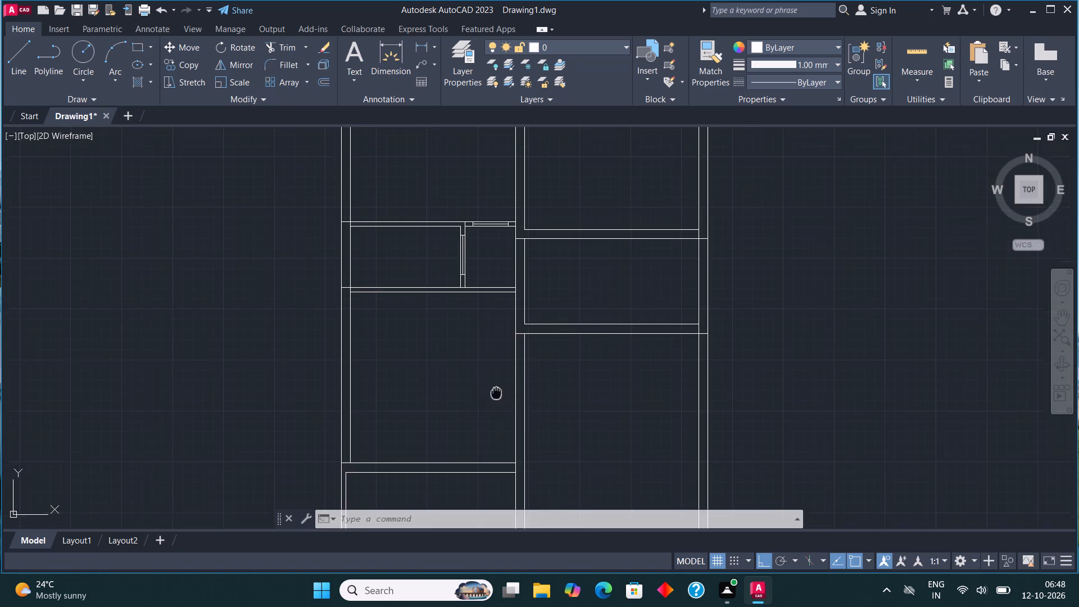
pyautogui.moveTo(496, 372); pyautogui.dragTo(495, 314, button='middle')
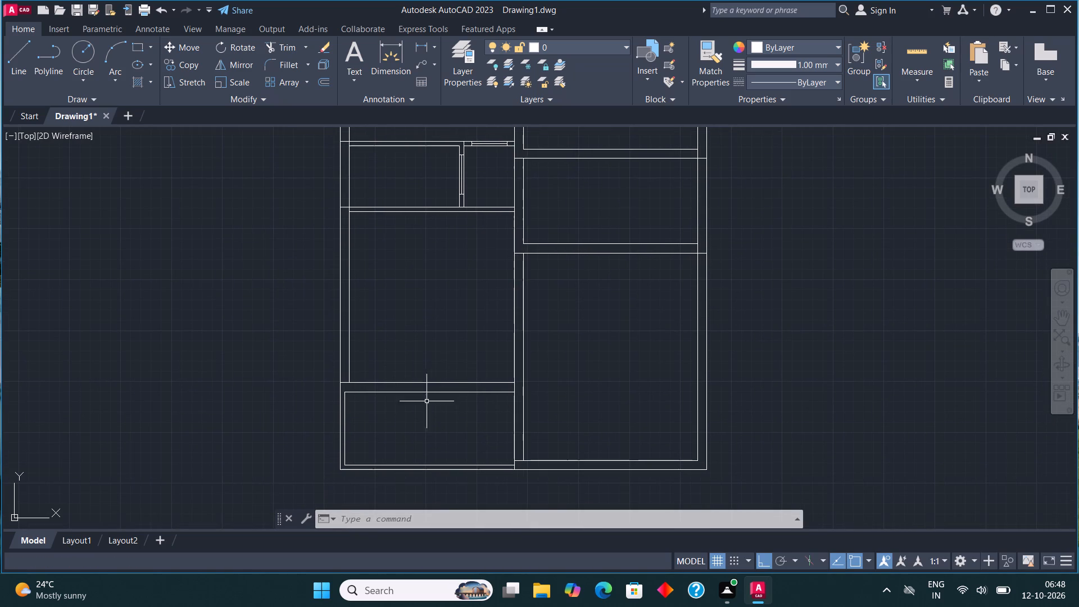
pyautogui.scroll(3, 427, 402)
pyautogui.click(135, 44)
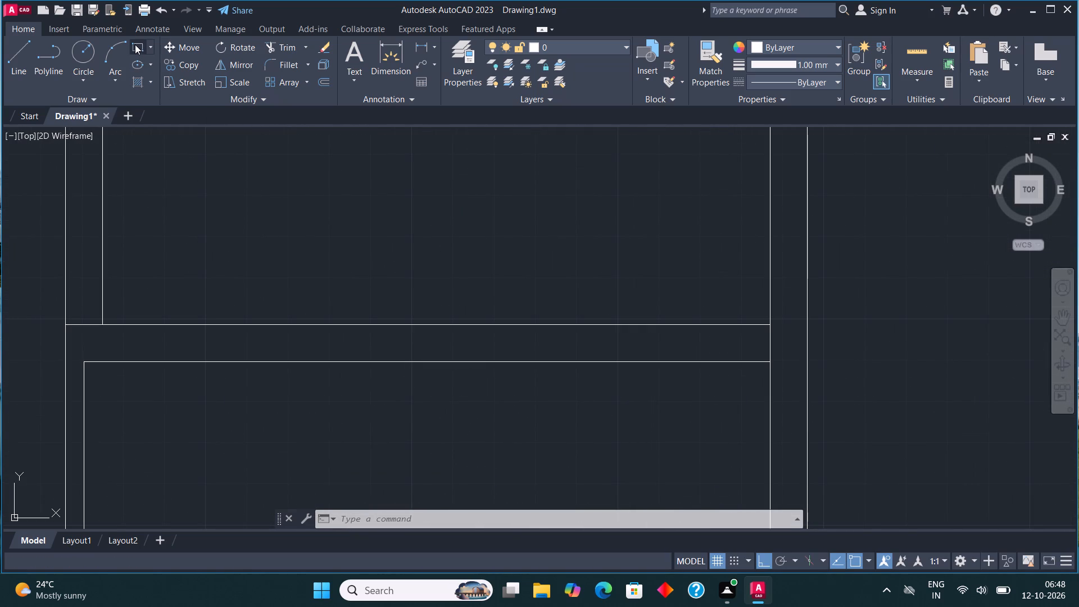
pyautogui.scroll(-1, 447, 483)
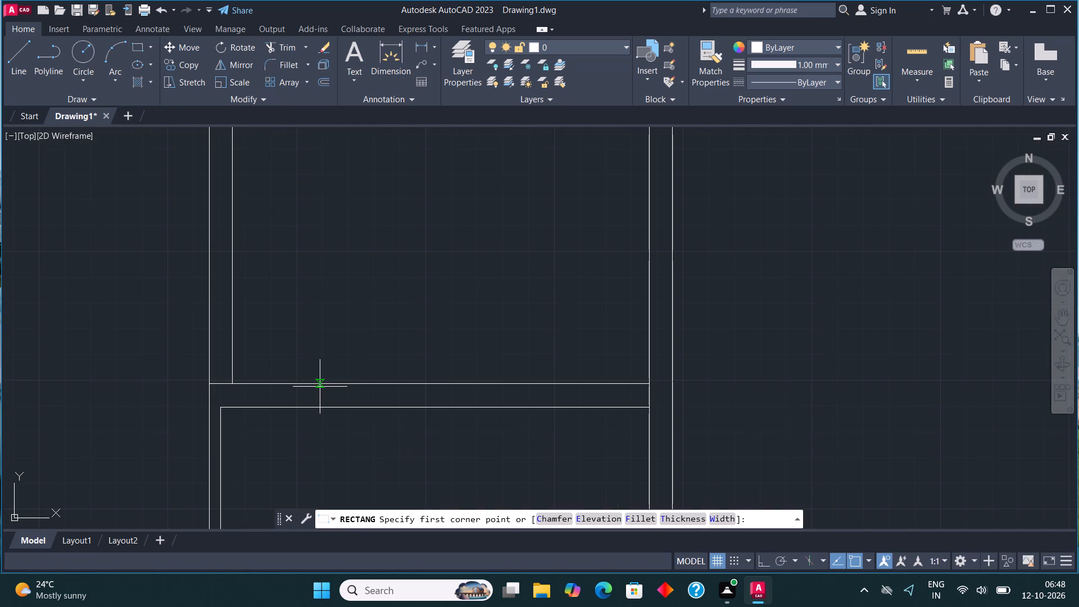
pyautogui.click(320, 386)
pyautogui.click(573, 409)
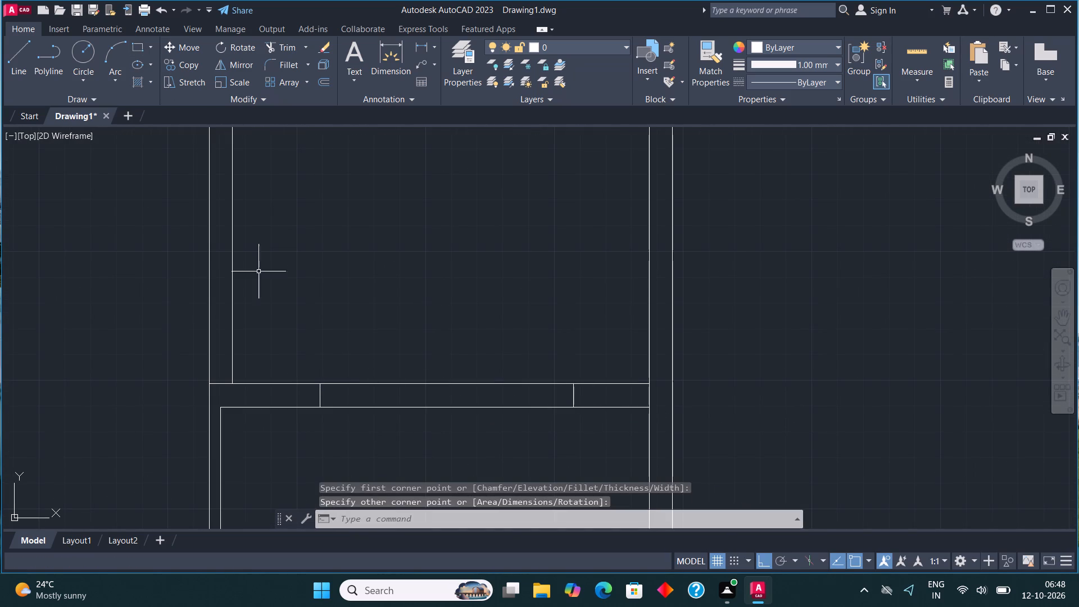
pyautogui.click(25, 57)
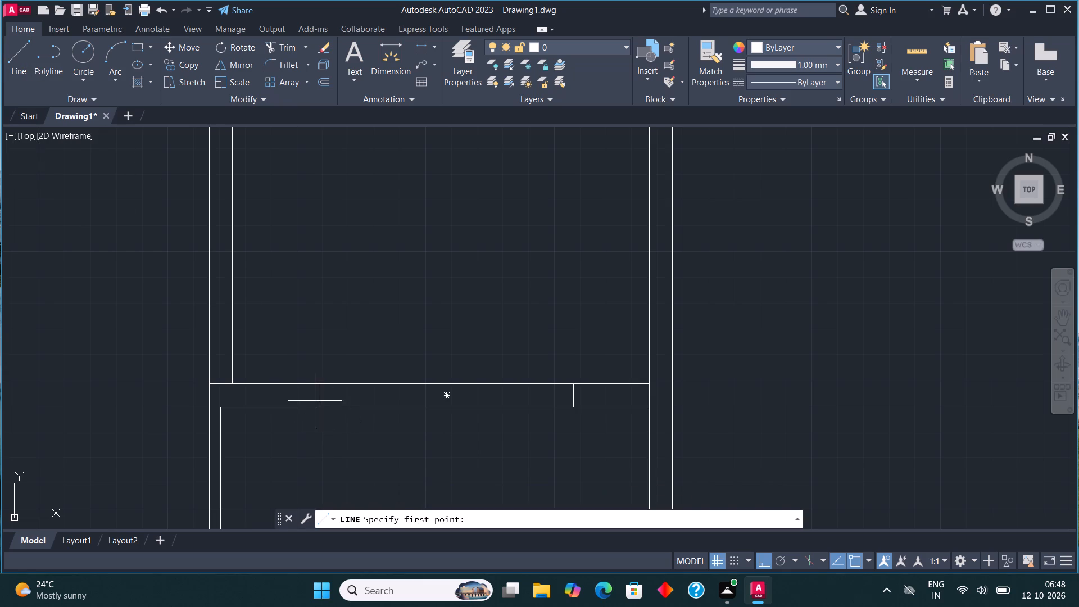
pyautogui.click(313, 400)
pyautogui.click(574, 398)
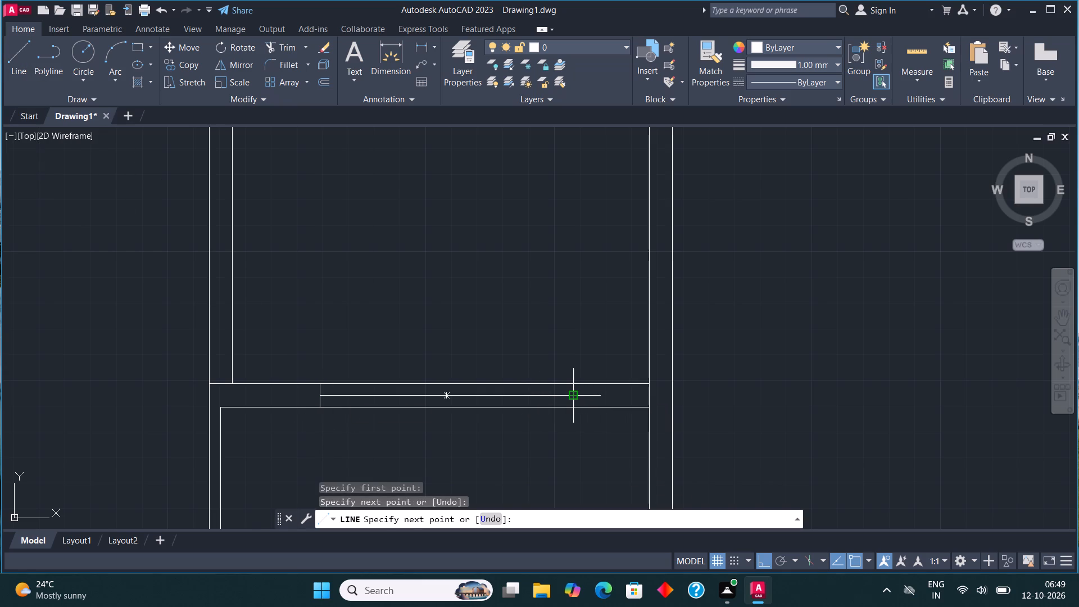
pyautogui.press('Escape')
# Draw two vertical jamb lines across the bottom wall of the smaller compartment, one near each end, to mark an opening.
pyautogui.scroll(-2, 558, 424)
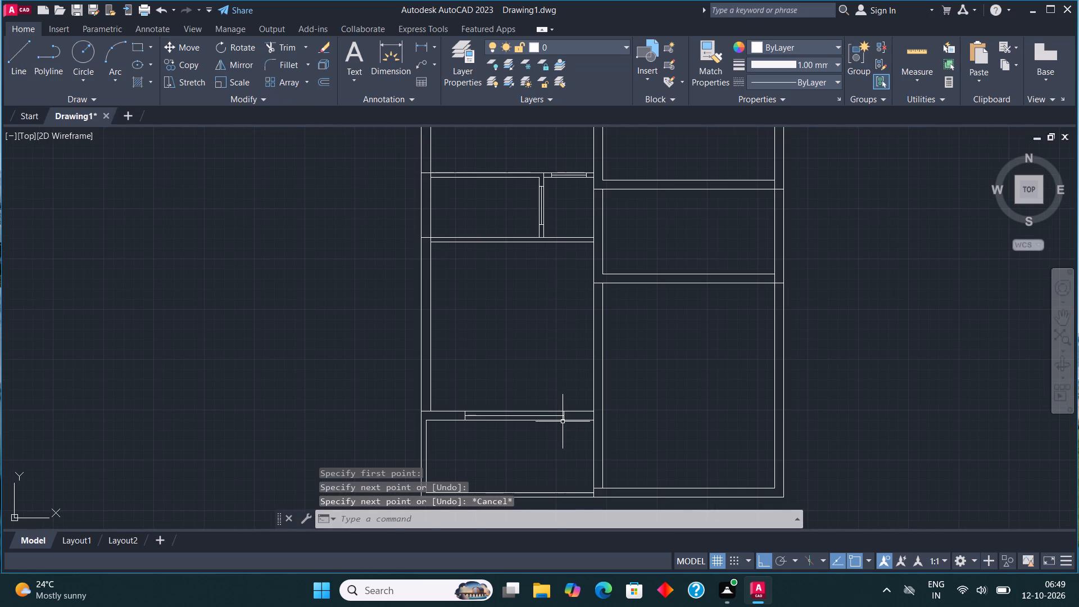
pyautogui.moveTo(588, 264); pyautogui.dragTo(580, 265, button='middle')
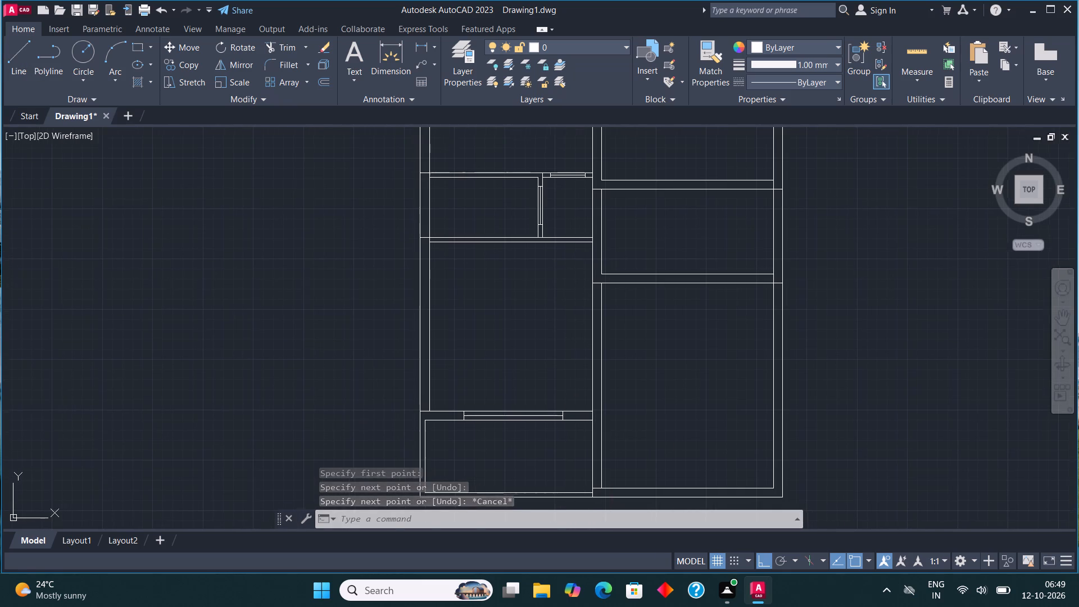
pyautogui.moveTo(580, 265); pyautogui.dragTo(505, 383, button='middle')
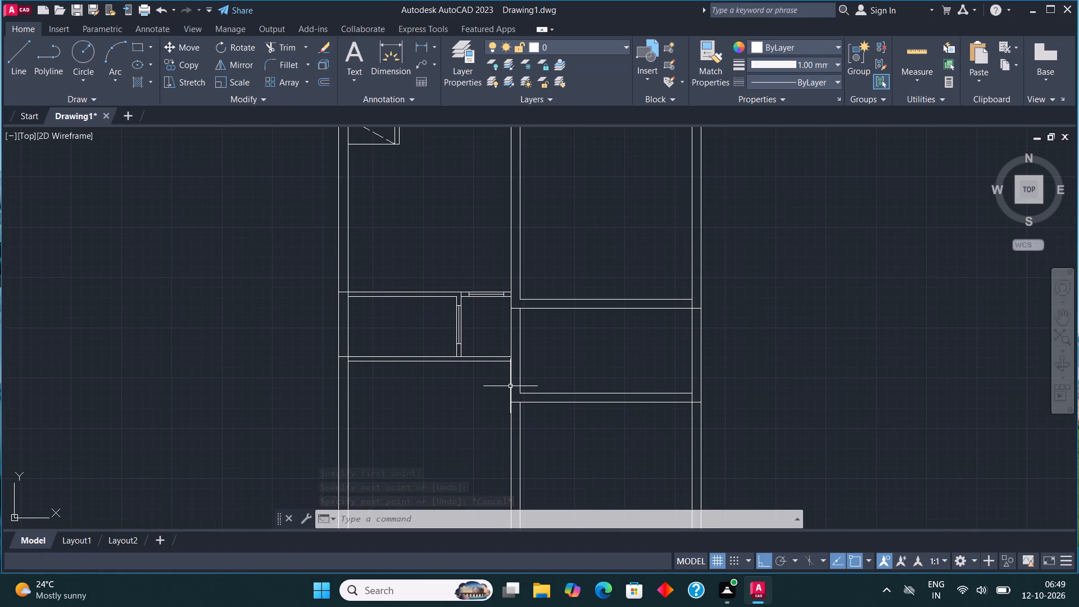
pyautogui.scroll(4, 477, 358)
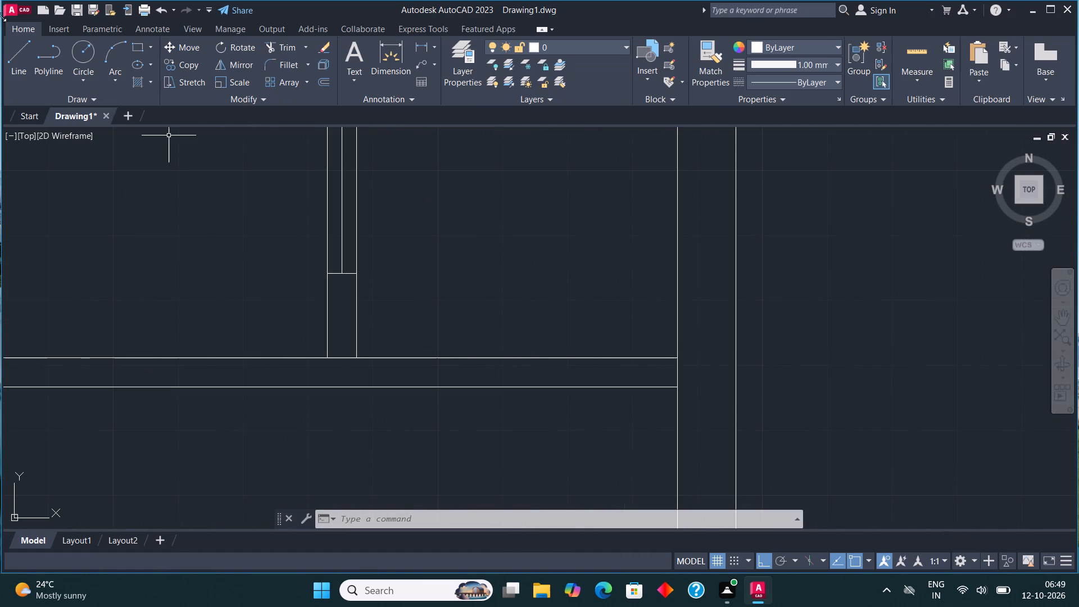
pyautogui.click(29, 47)
pyautogui.click(405, 357)
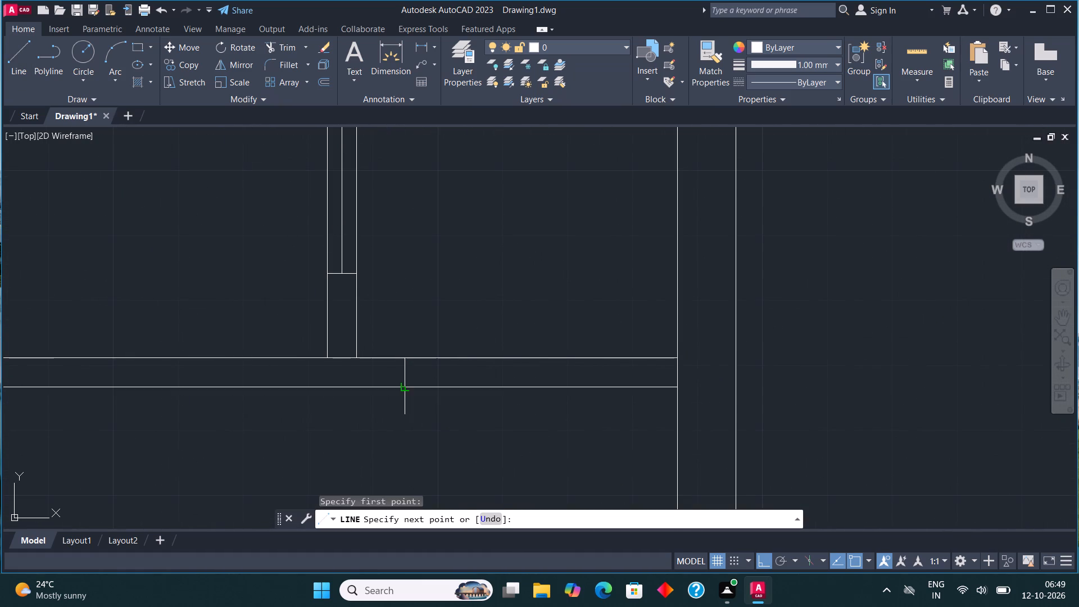
pyautogui.click(407, 384)
pyautogui.press('Escape')
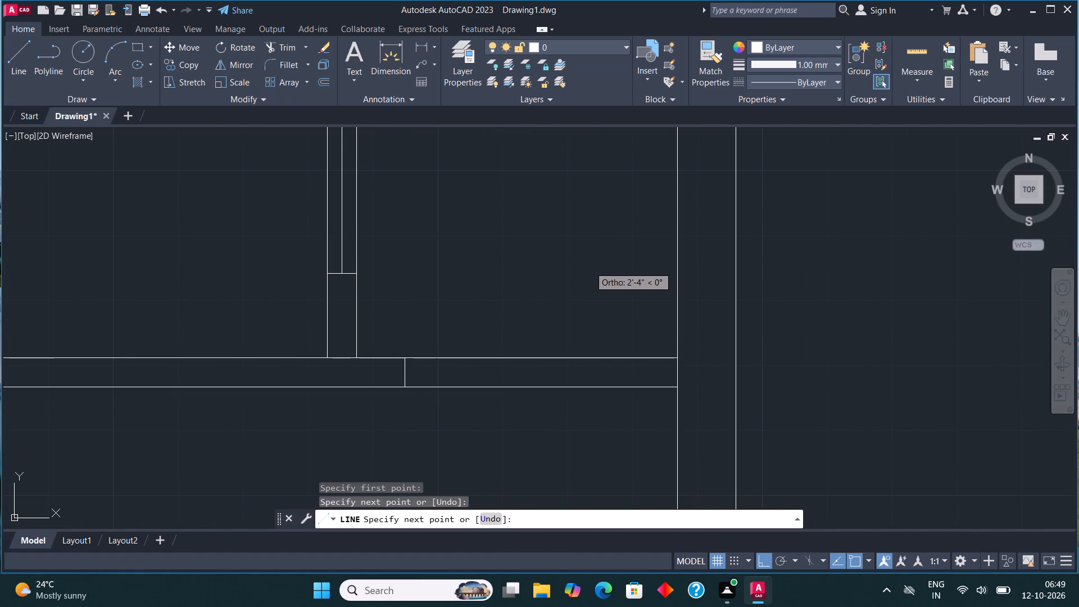
pyautogui.click(18, 48)
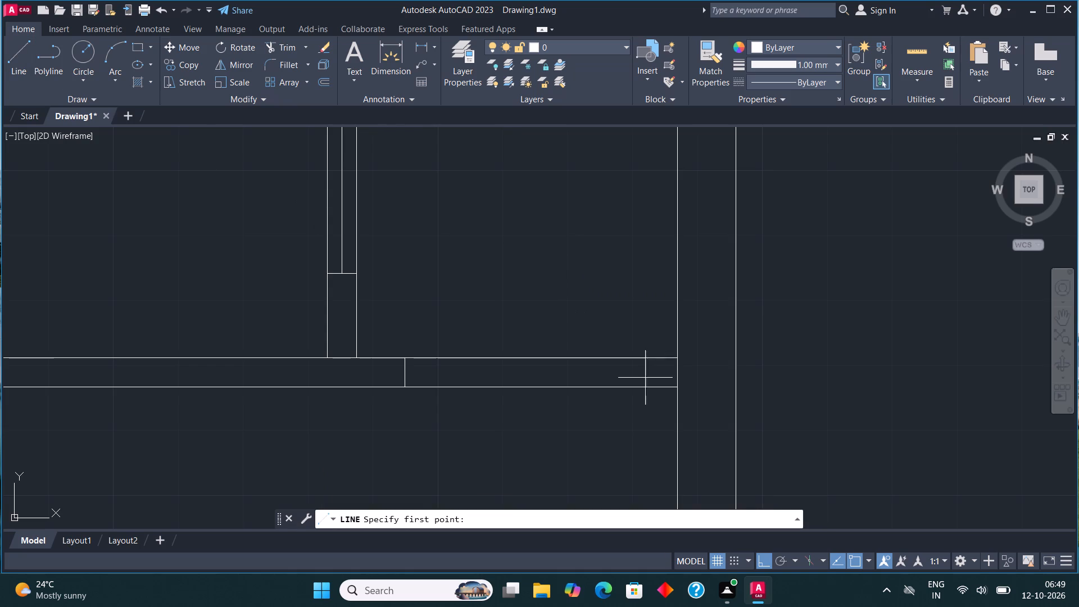
pyautogui.click(613, 356)
pyautogui.click(619, 384)
pyautogui.press('Escape')
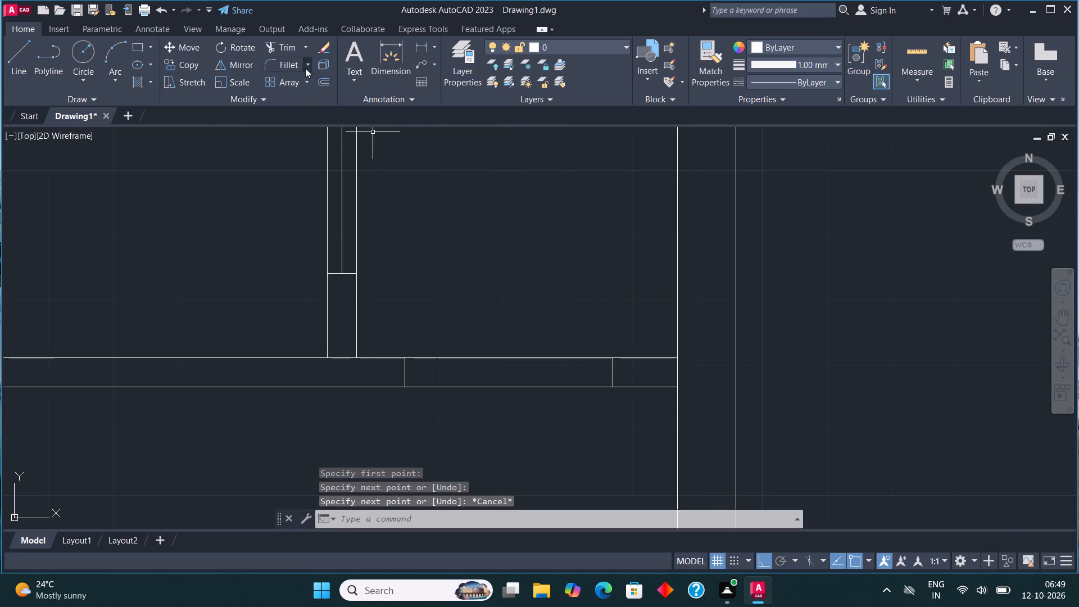
# Trim both wall lines between the two jambs to open the smaller compartment's bottom wall.
pyautogui.click(291, 47)
pyautogui.moveTo(517, 351); pyautogui.dragTo(518, 357)
pyautogui.click(522, 443)
pyautogui.press('Escape')
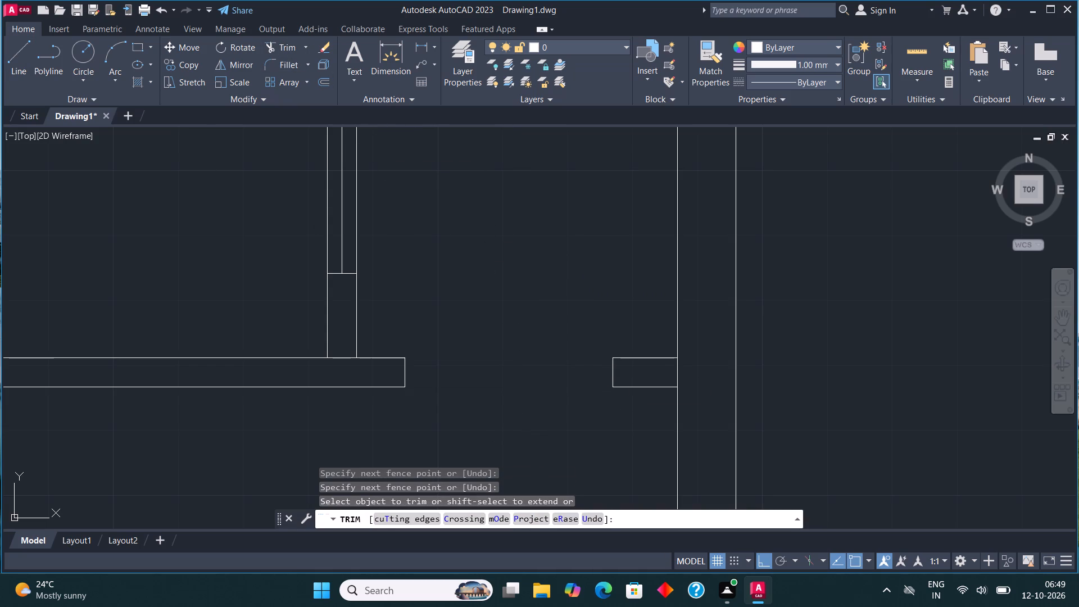
# Draw a horizontal line across the trimmed opening, joining the midpoints of its two jambs.
pyautogui.click(21, 62)
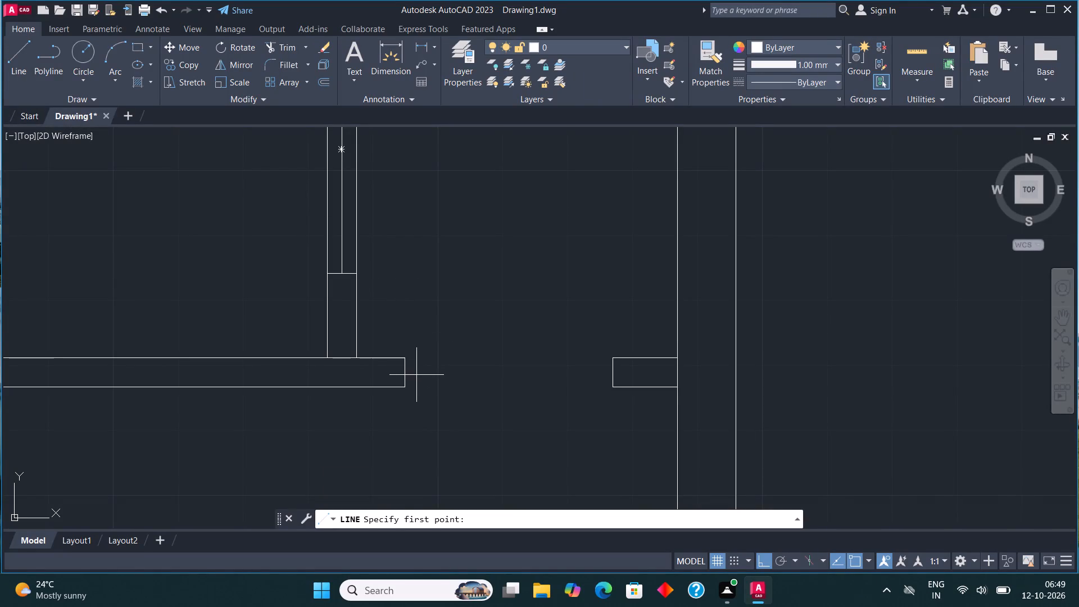
pyautogui.click(407, 370)
pyautogui.click(616, 368)
pyautogui.press('Escape')
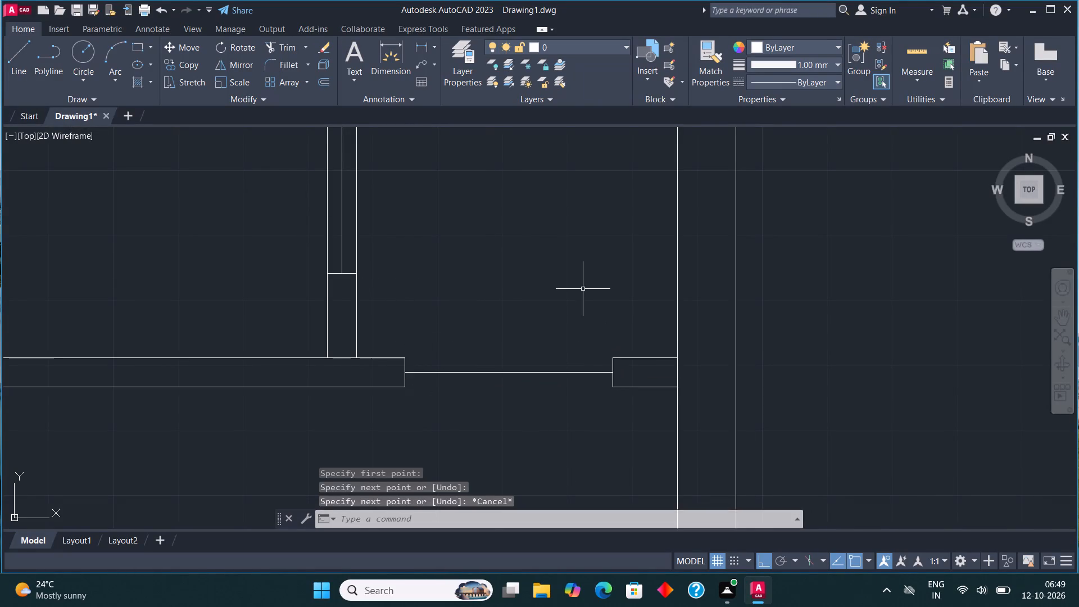
pyautogui.scroll(-2, 579, 296)
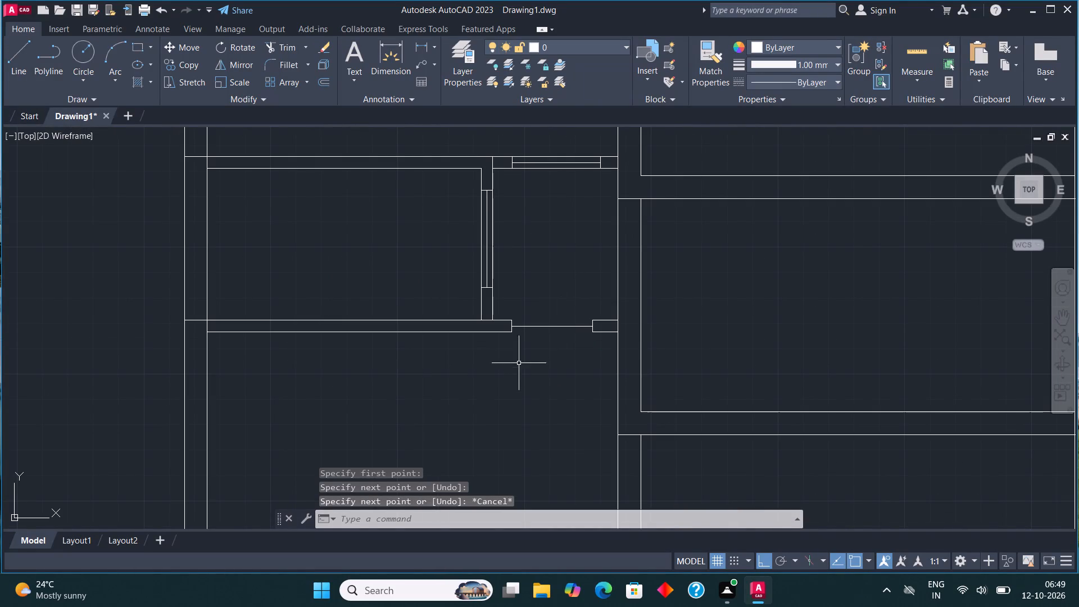
pyautogui.scroll(-2, 511, 387)
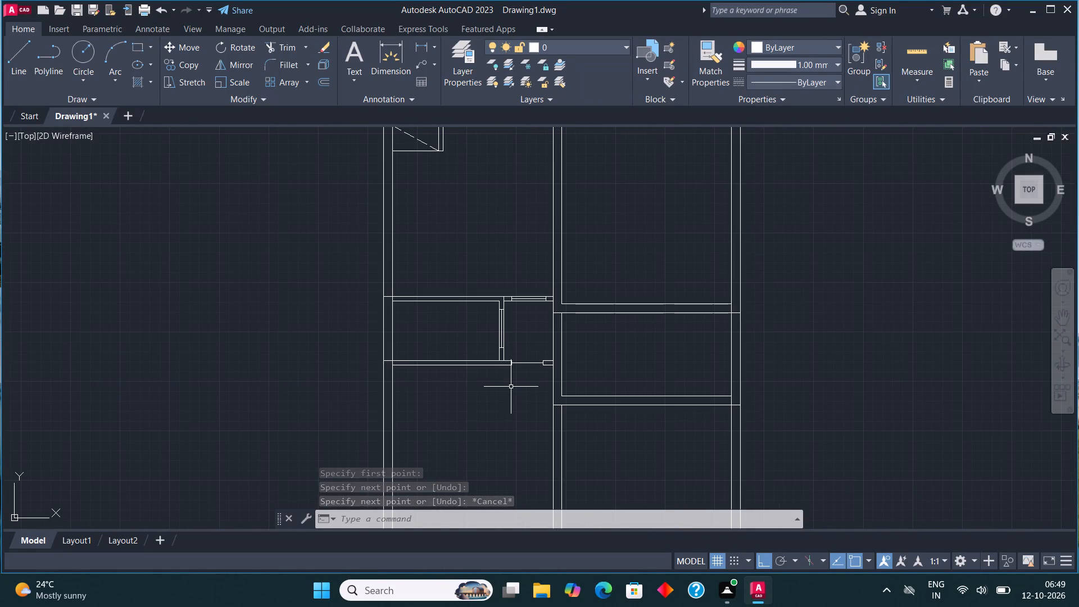
# Draw a window near the right end of the middle-right room's bottom wall as a wall-thick rectangle with a horizontal centre line.
pyautogui.moveTo(800, 456); pyautogui.dragTo(774, 314, button='middle')
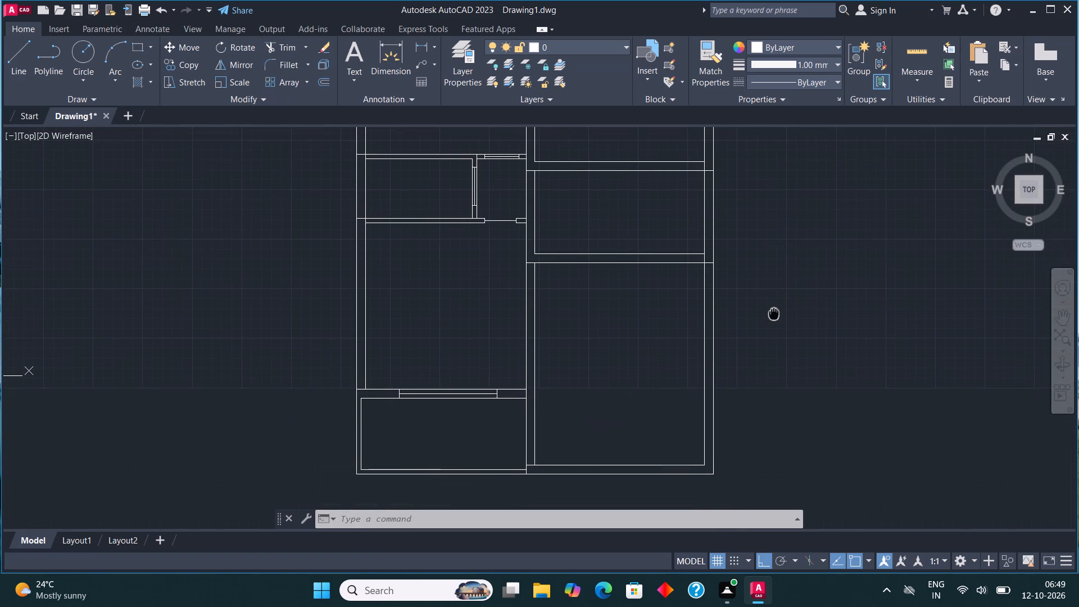
pyautogui.moveTo(774, 314); pyautogui.dragTo(730, 393, button='middle')
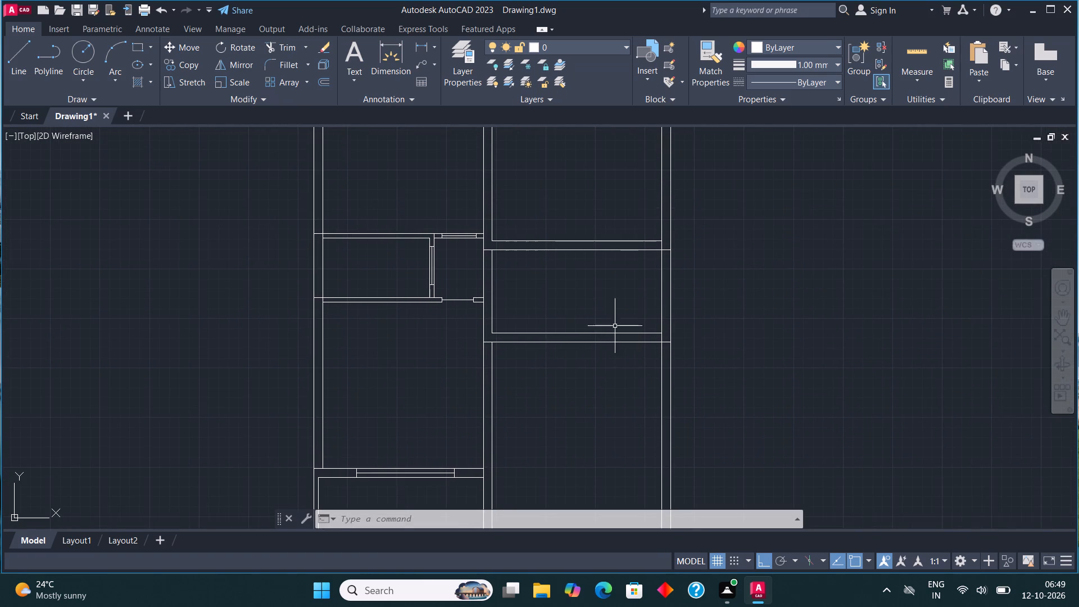
pyautogui.scroll(2, 615, 327)
pyautogui.moveTo(631, 329); pyautogui.dragTo(621, 329, button='middle')
pyautogui.scroll(2, 621, 329)
pyautogui.moveTo(614, 328); pyautogui.dragTo(576, 315, button='middle')
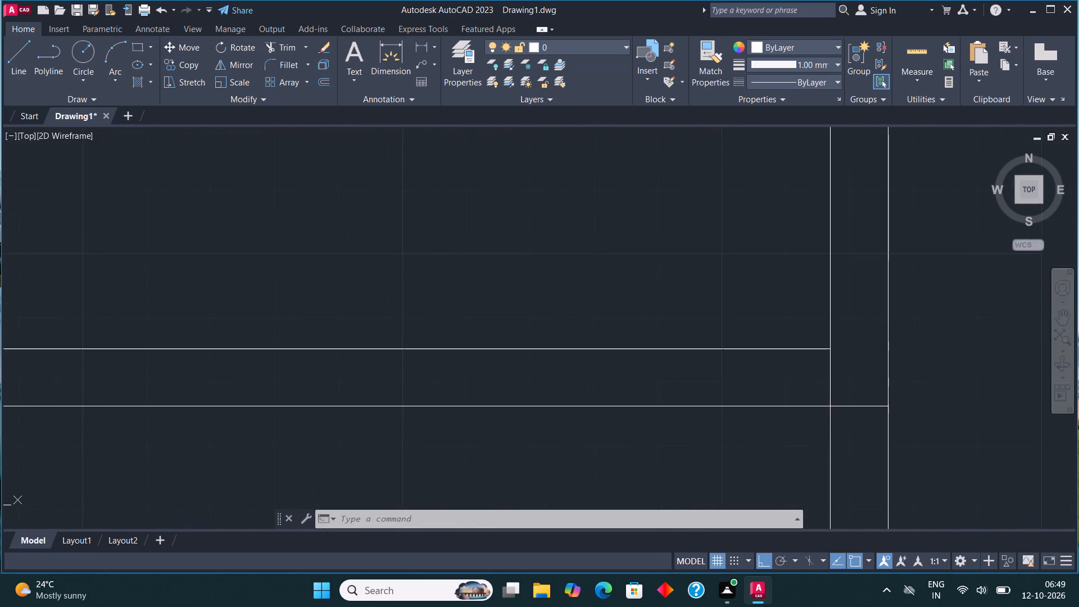
pyautogui.scroll(-1, 576, 314)
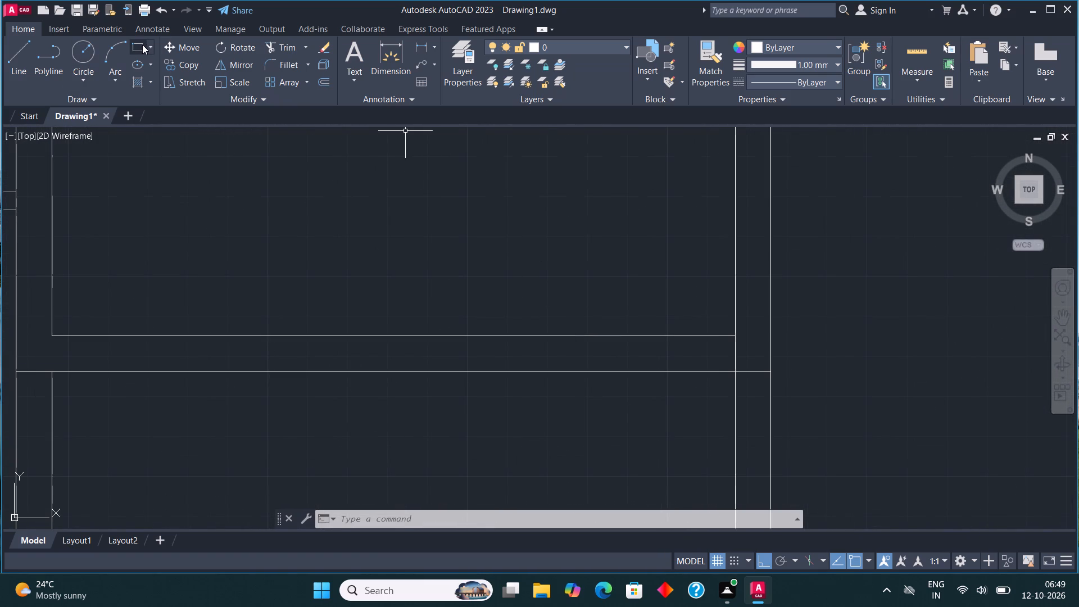
pyautogui.click(138, 42)
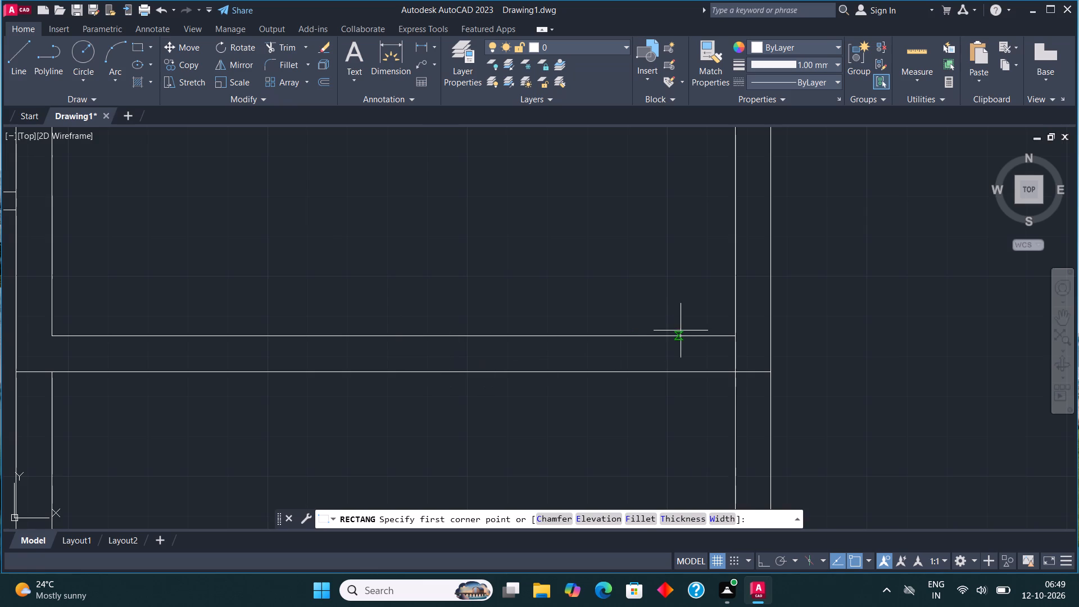
pyautogui.click(680, 336)
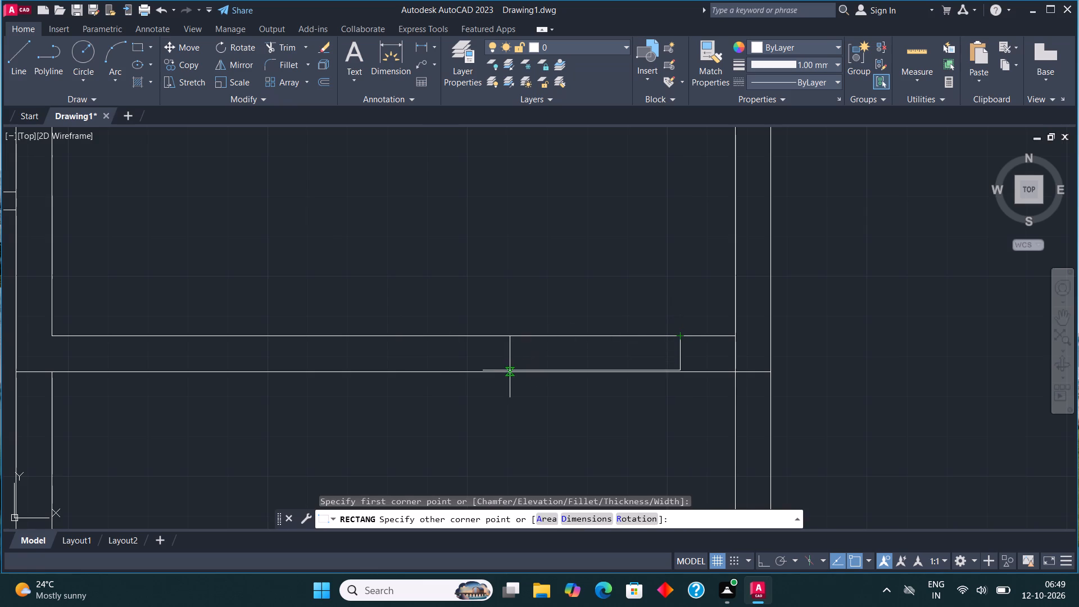
pyautogui.click(510, 370)
pyautogui.click(16, 46)
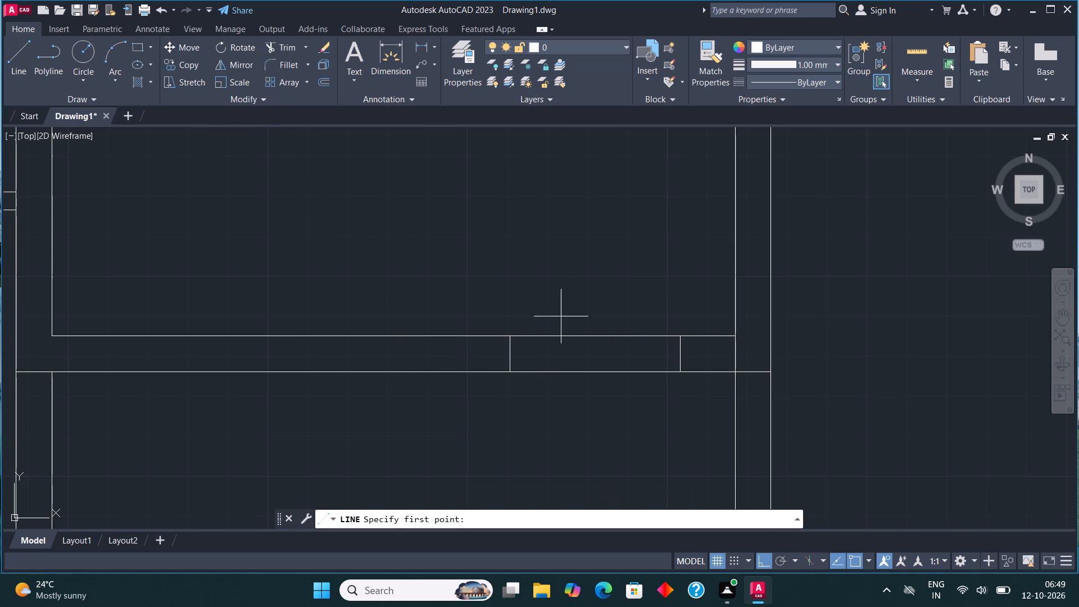
pyautogui.click(510, 352)
pyautogui.click(677, 352)
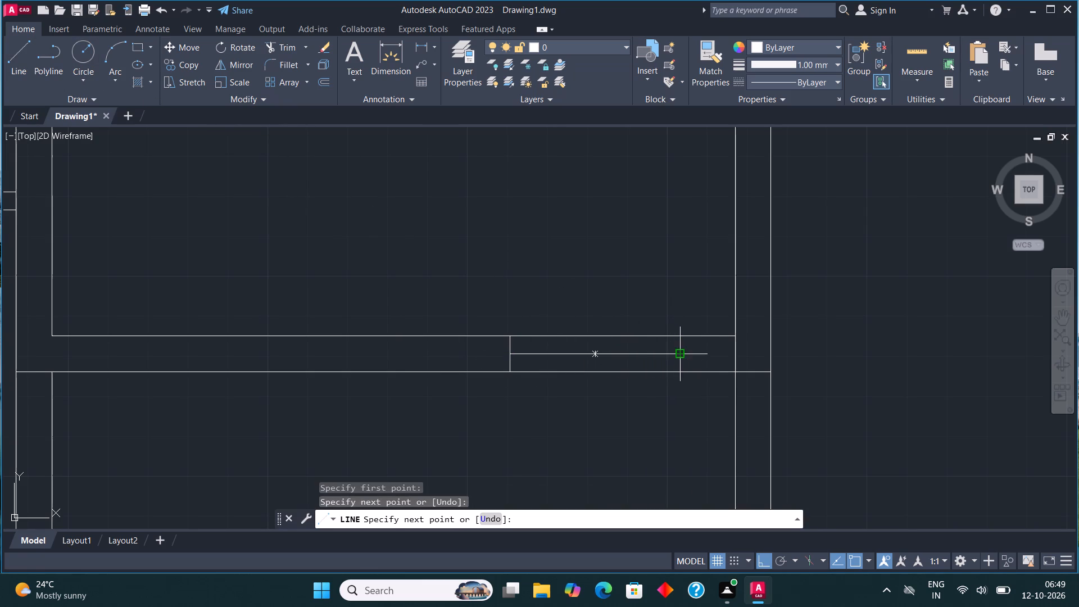
pyautogui.press('Escape')
# Draw a line from the middle-right room's lower-right inner corner 3' left along the wall, continuing vertically up to the top wall.
pyautogui.scroll(-2, 623, 378)
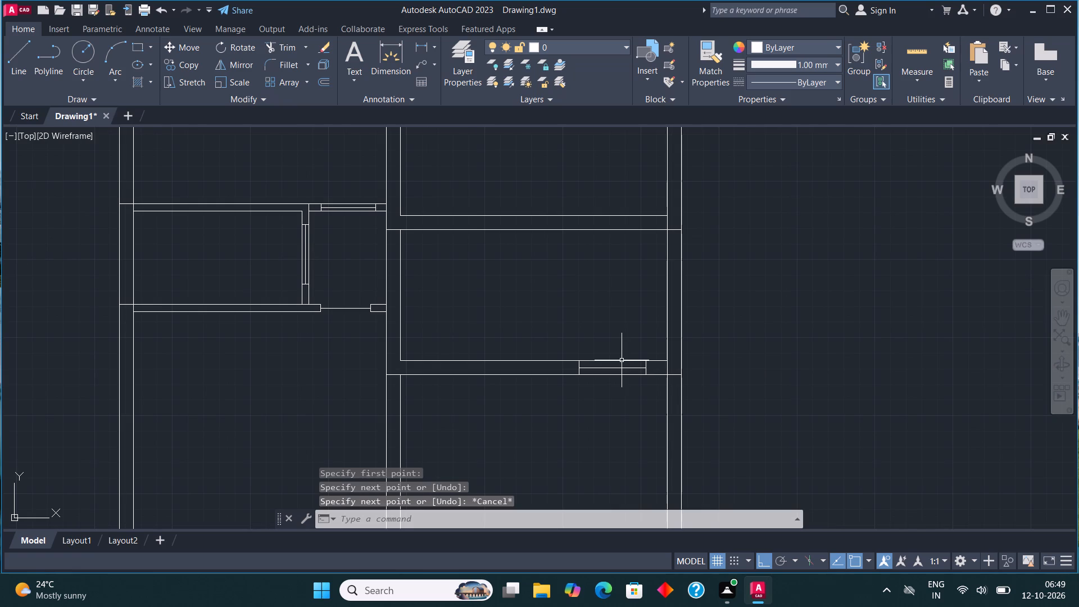
pyautogui.moveTo(621, 248); pyautogui.dragTo(597, 309, button='middle')
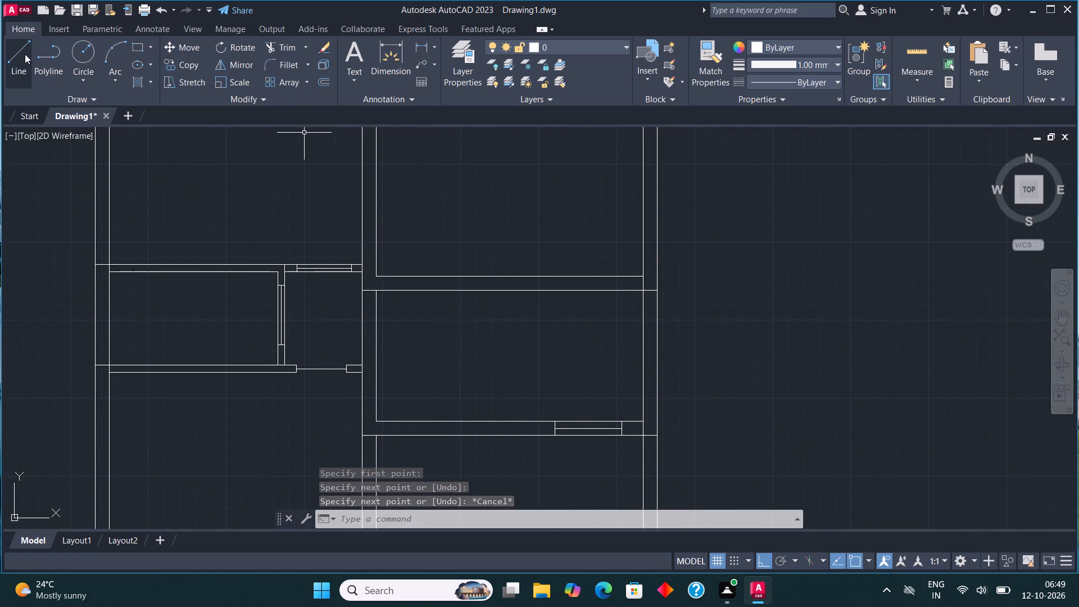
pyautogui.click(26, 54)
pyautogui.click(645, 419)
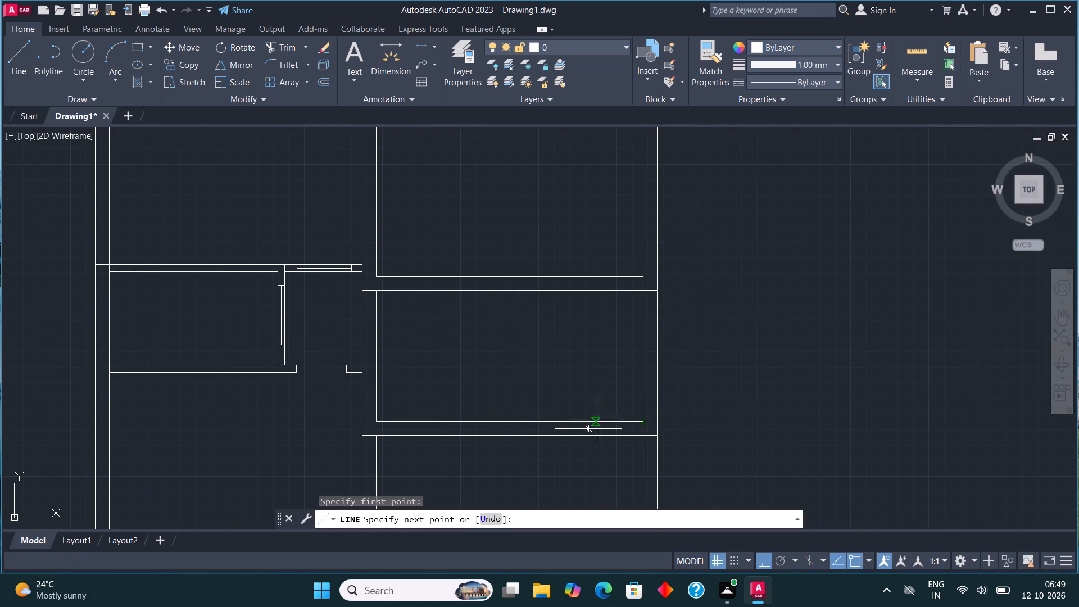
pyautogui.write("3'")
pyautogui.press('Return')
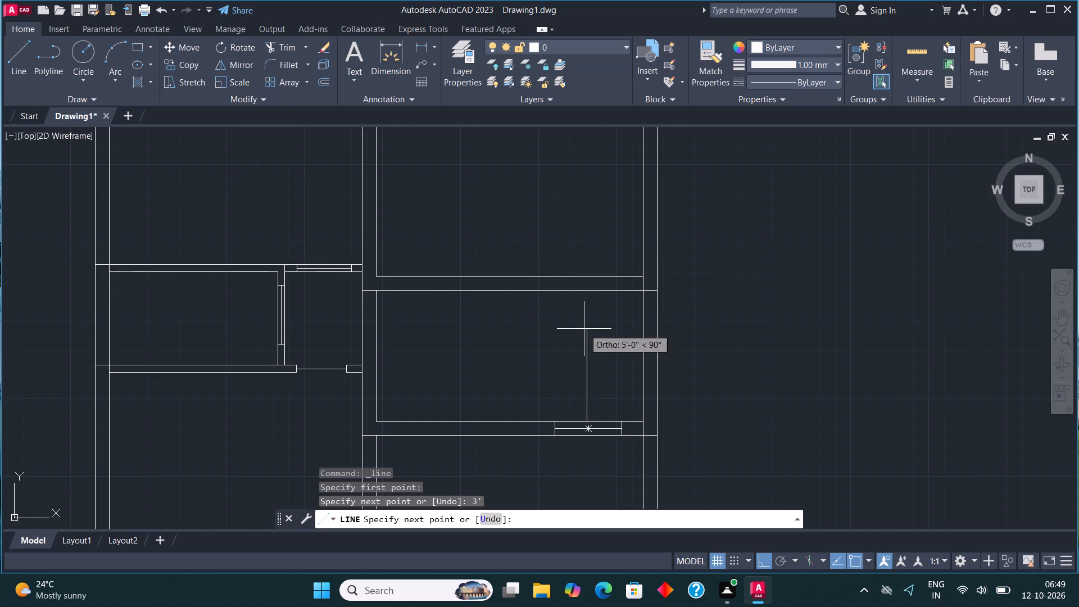
pyautogui.click(581, 287)
pyautogui.press('Escape')
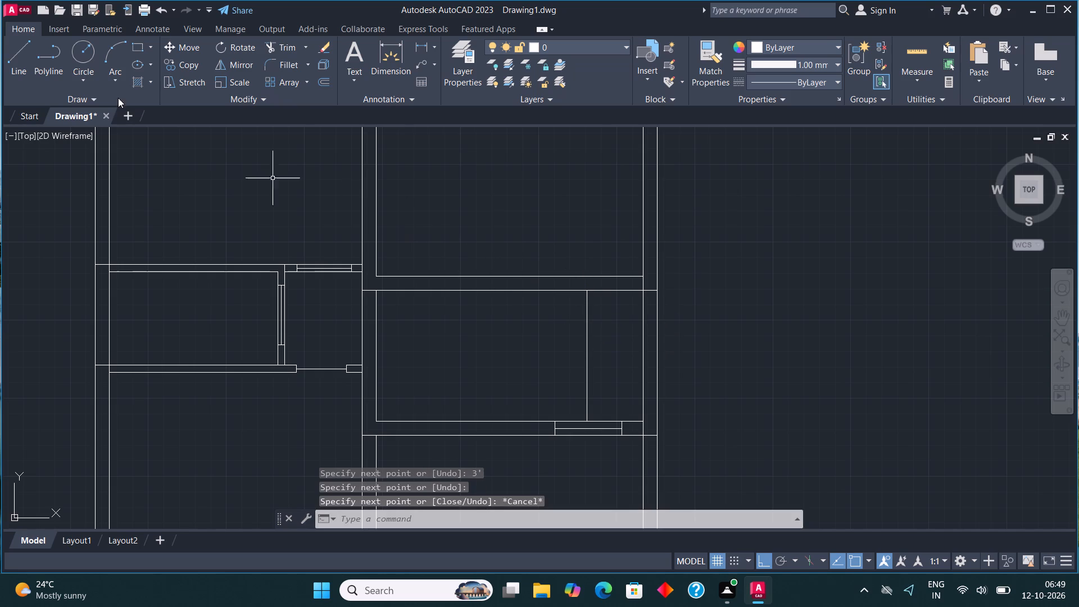
# Draw a horizontal line from the midpoint of the new vertical line leftward, ending partway across the middle-right room.
pyautogui.click(18, 49)
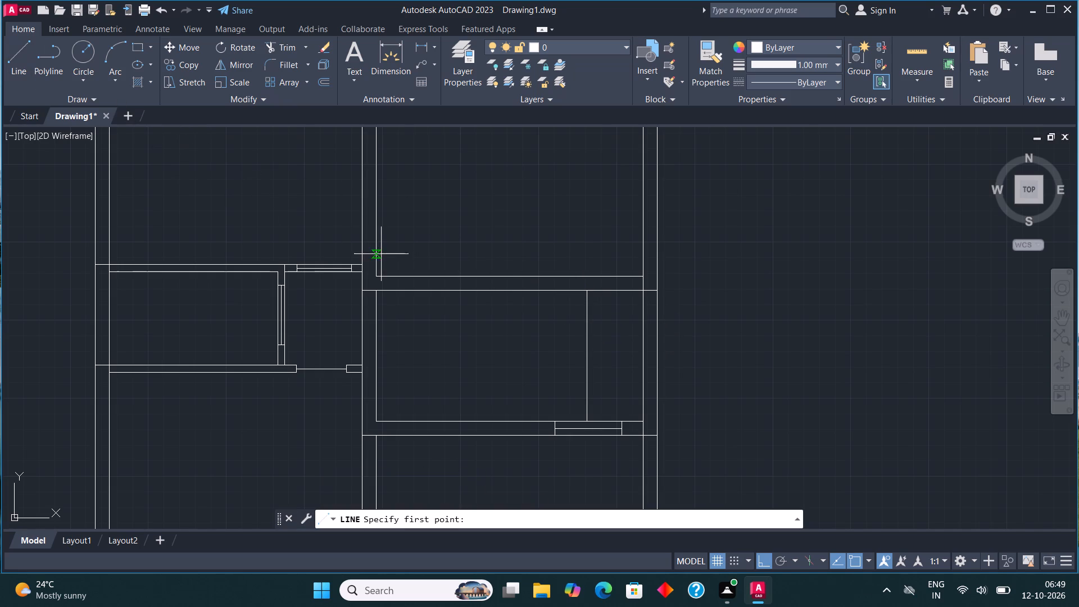
pyautogui.click(586, 356)
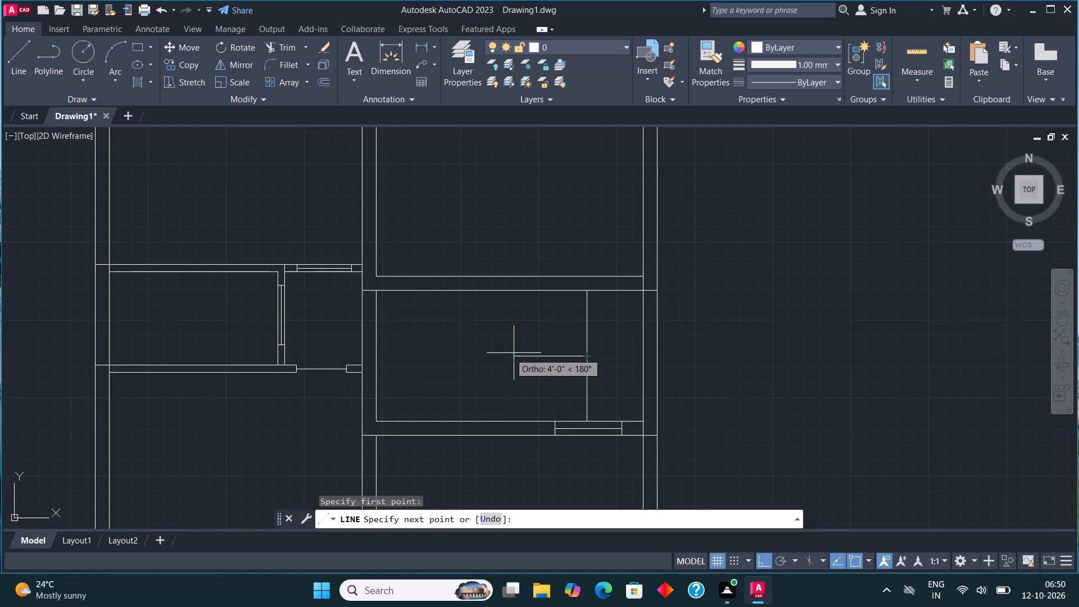
pyautogui.click(497, 350)
pyautogui.press('Escape')
# Insert the Imperial door, toilet and vehicle sample blocks from the tool palettes into the empty space right of the plan.
pyautogui.scroll(-3, 345, 365)
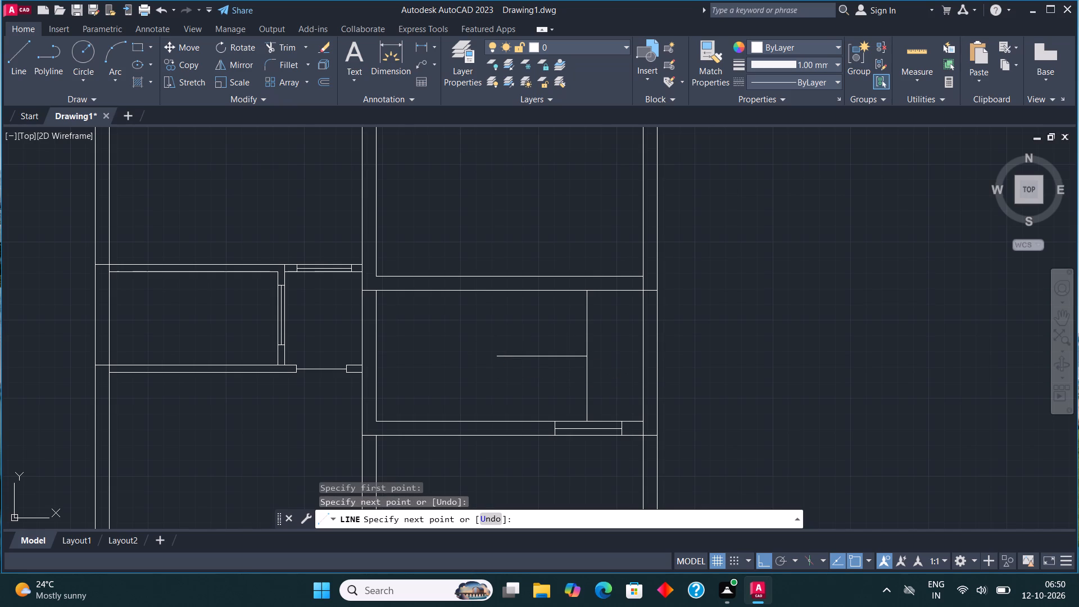
pyautogui.scroll(-1, 327, 346)
pyautogui.scroll(2, 534, 323)
pyautogui.moveTo(534, 323); pyautogui.dragTo(529, 360, button='middle')
pyautogui.write('tool')
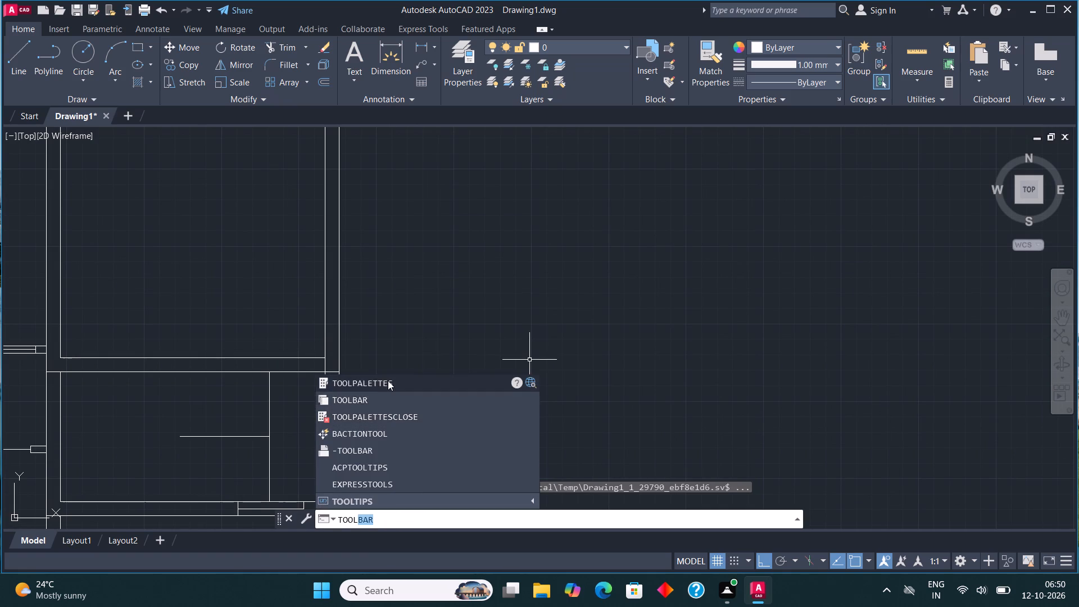
pyautogui.click(389, 380)
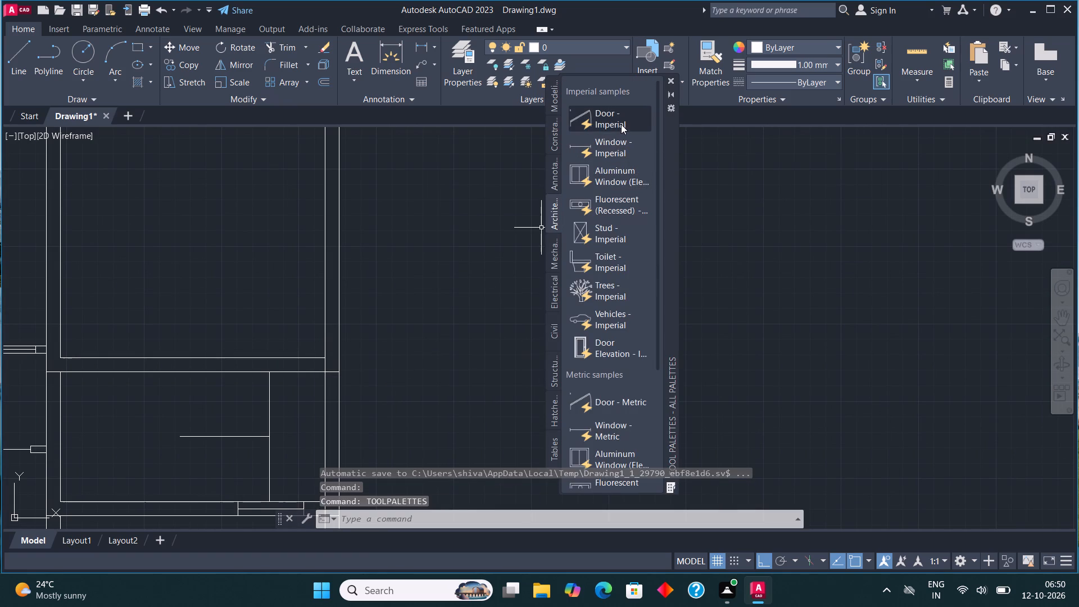
pyautogui.click(621, 124)
pyautogui.click(493, 279)
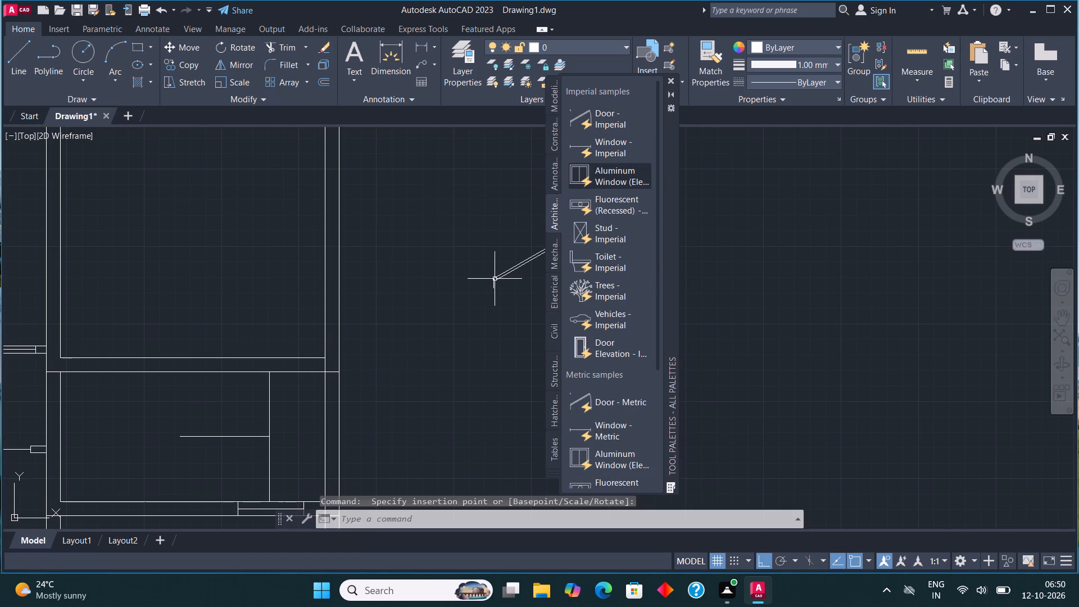
pyautogui.click(623, 263)
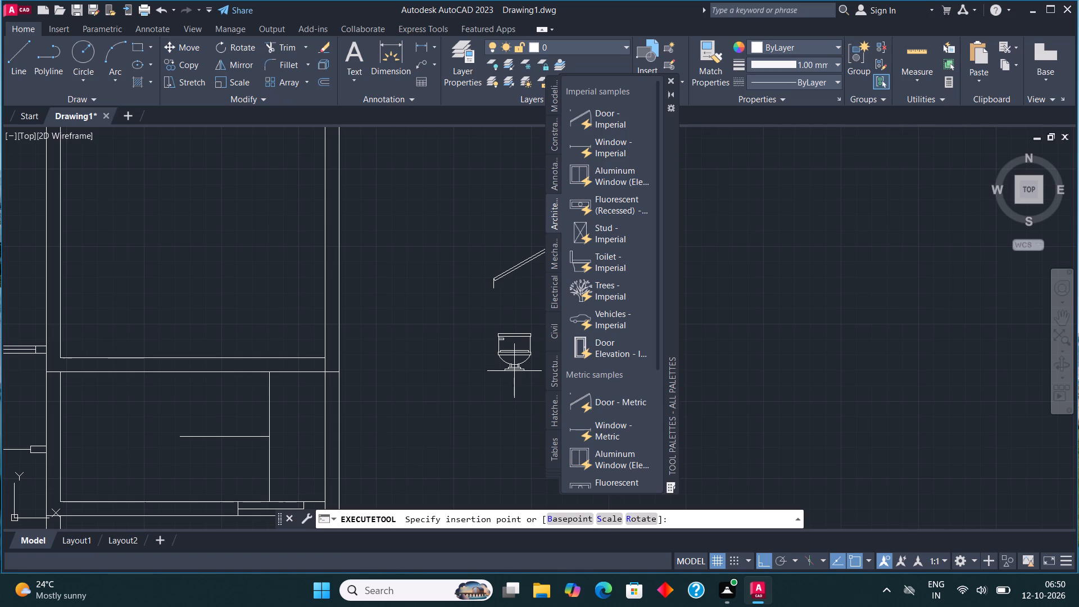
pyautogui.click(518, 374)
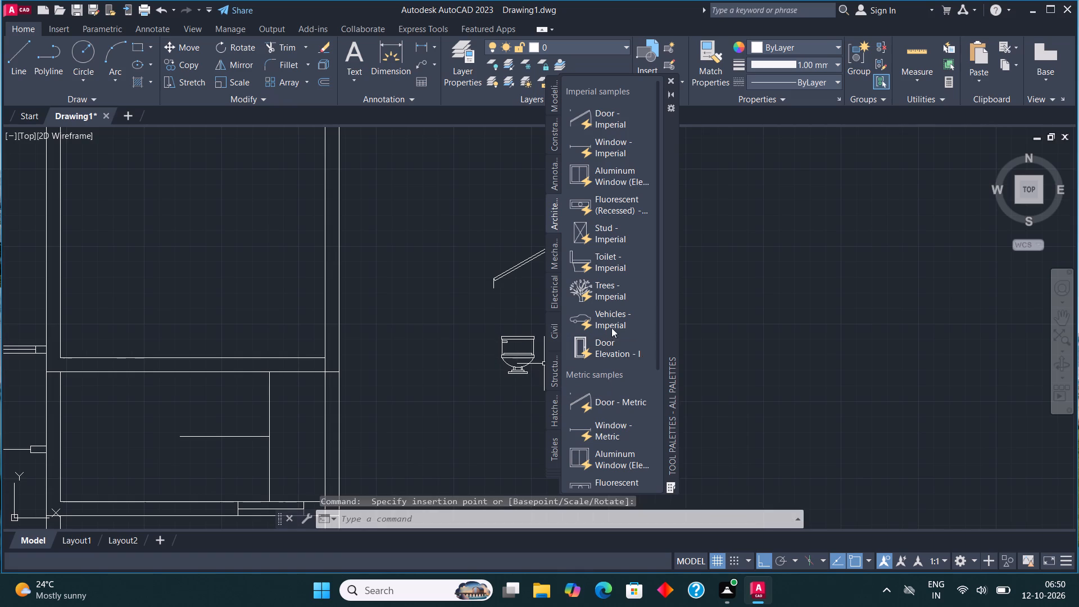
pyautogui.click(604, 317)
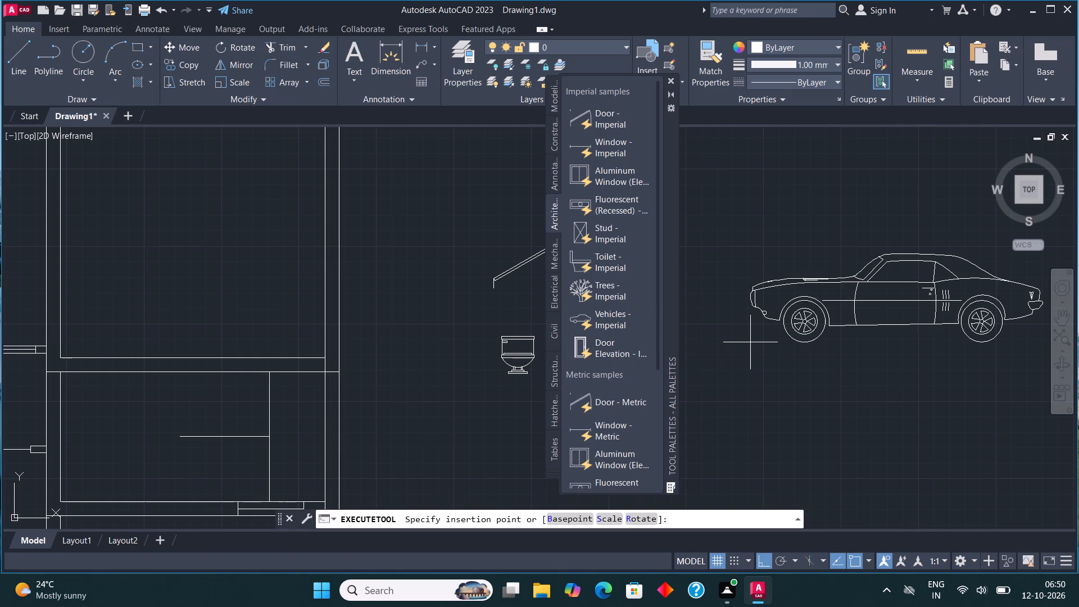
pyautogui.click(751, 342)
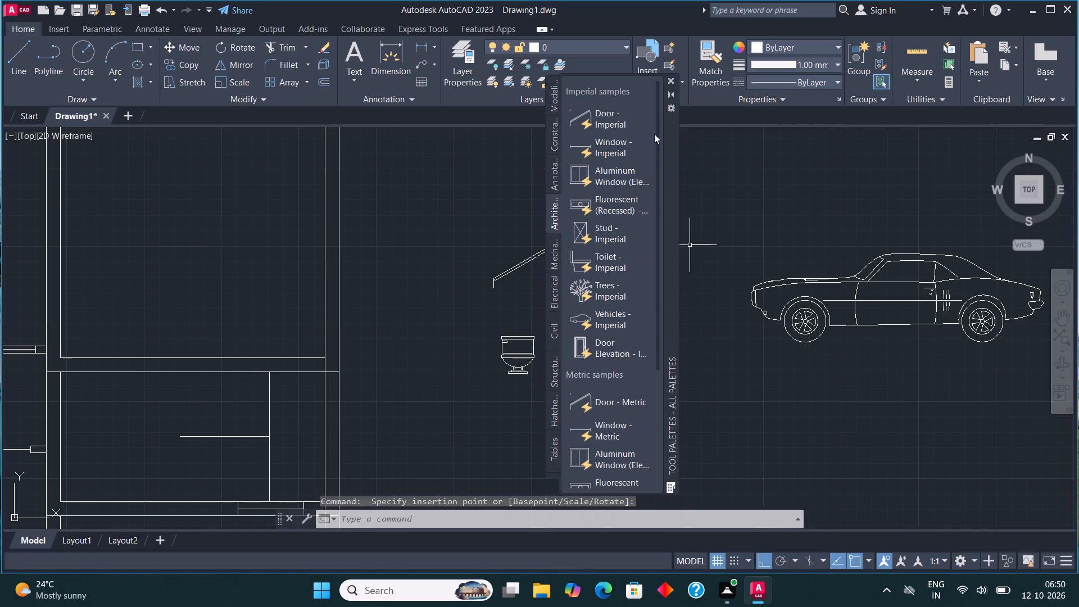
pyautogui.click(673, 78)
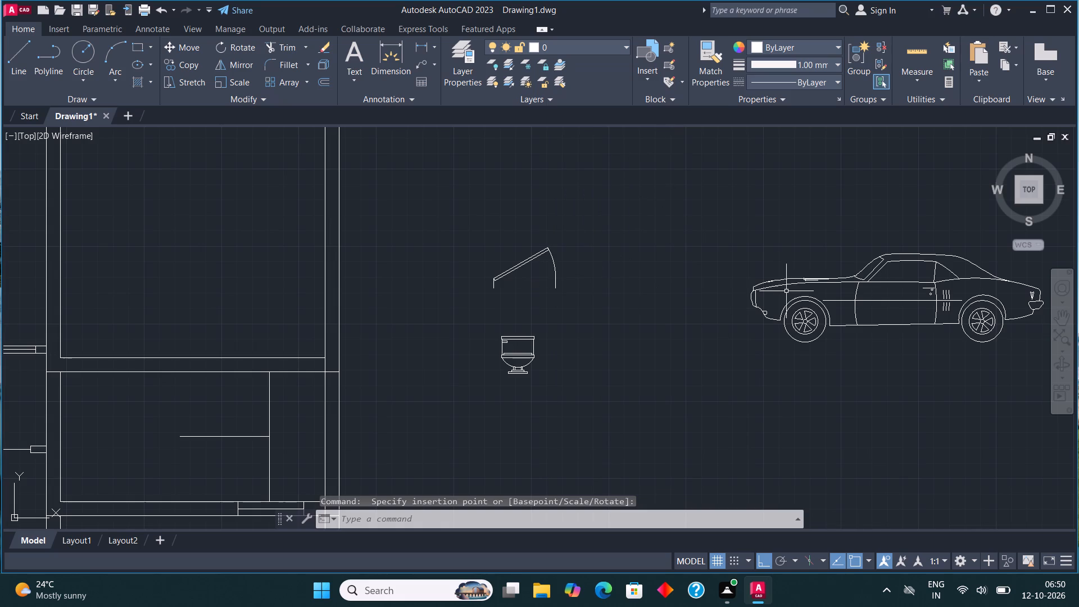
# Switch the inserted vehicle block to the Sports Car (Top) view.
pyautogui.click(811, 301)
pyautogui.click(735, 355)
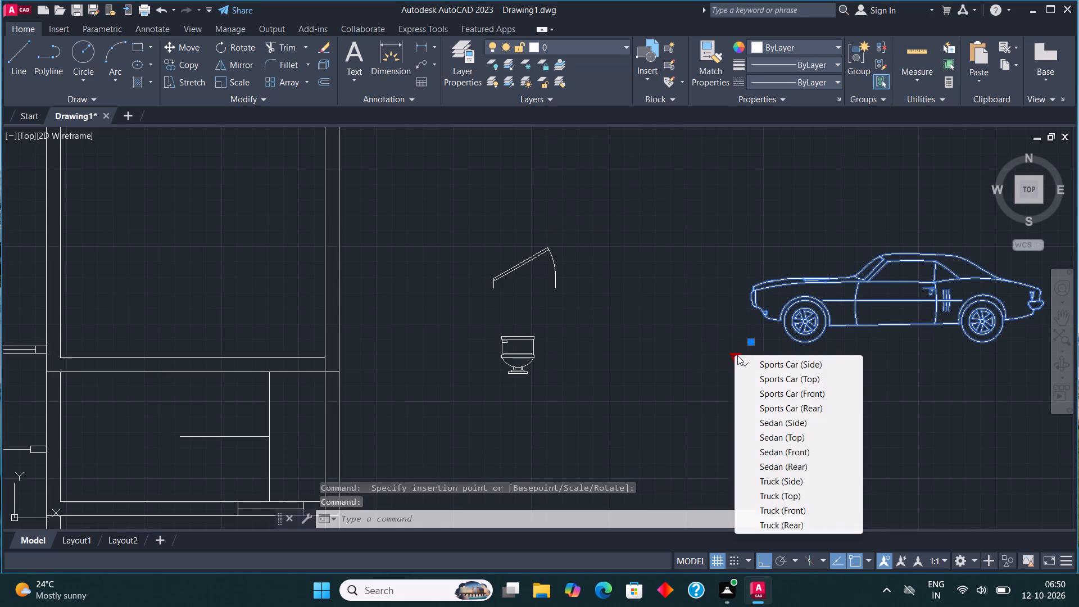
pyautogui.click(804, 375)
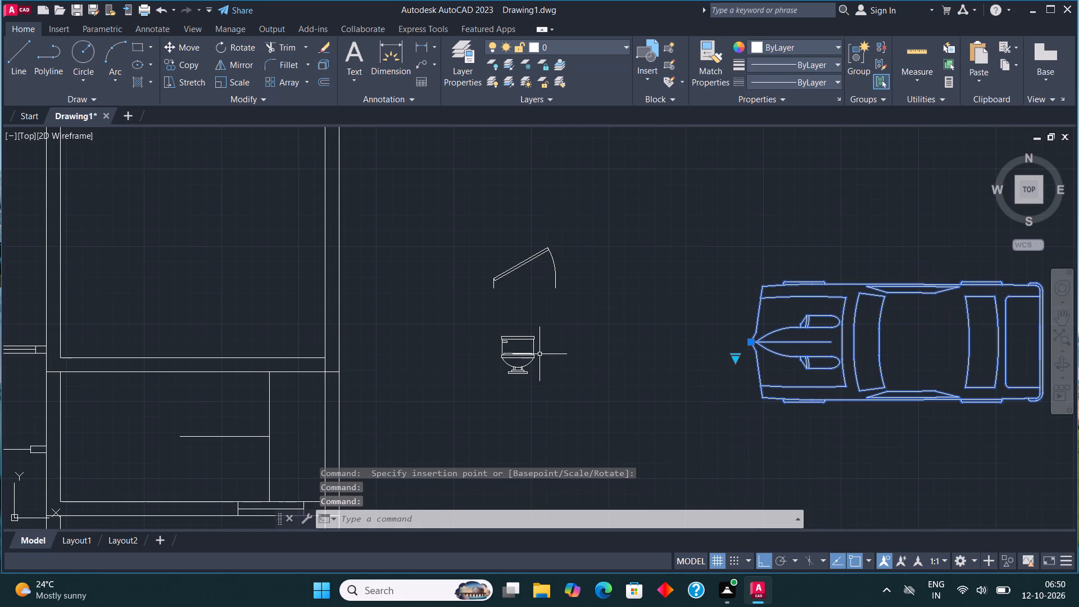
# Switch the inserted toilet block to the Elongated (Plan) view.
pyautogui.click(532, 350)
pyautogui.click(493, 381)
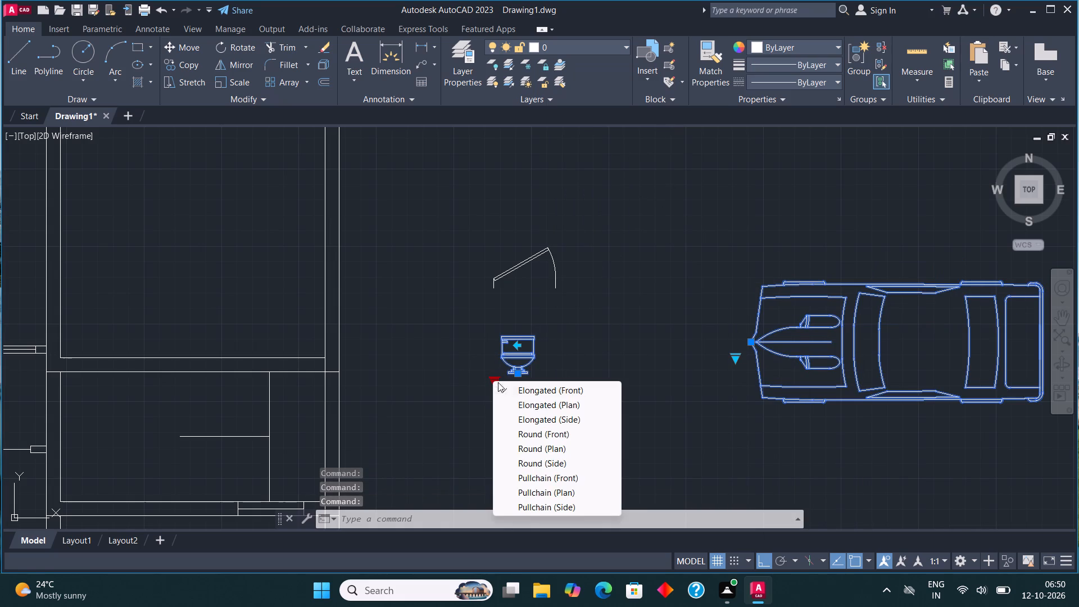
pyautogui.click(543, 404)
# Set the inserted door block's opening angle to Open 90º and clear the selection.
pyautogui.click(525, 259)
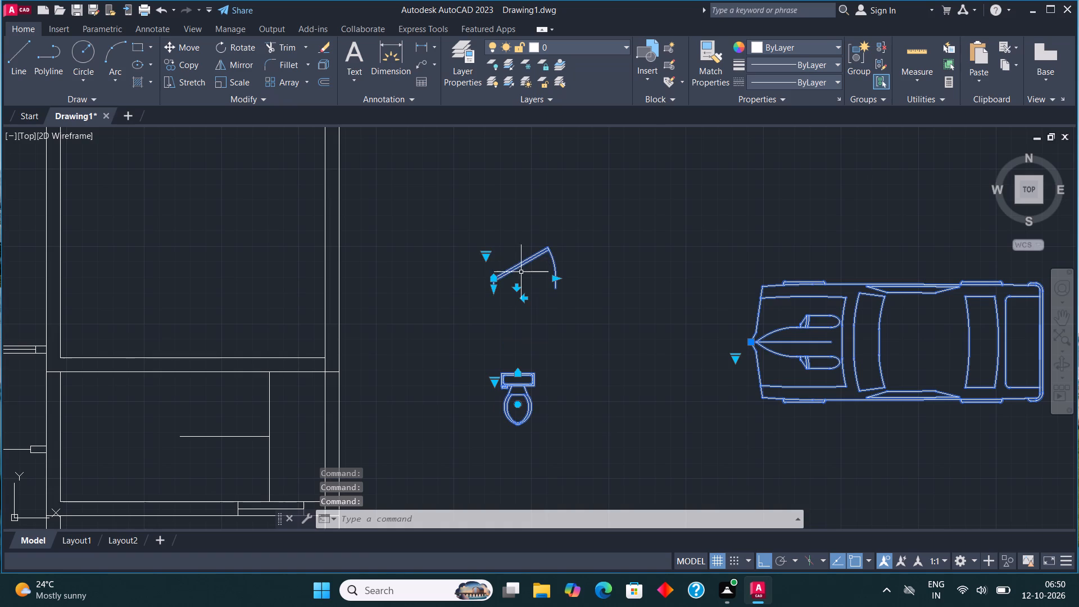
pyautogui.click(487, 252)
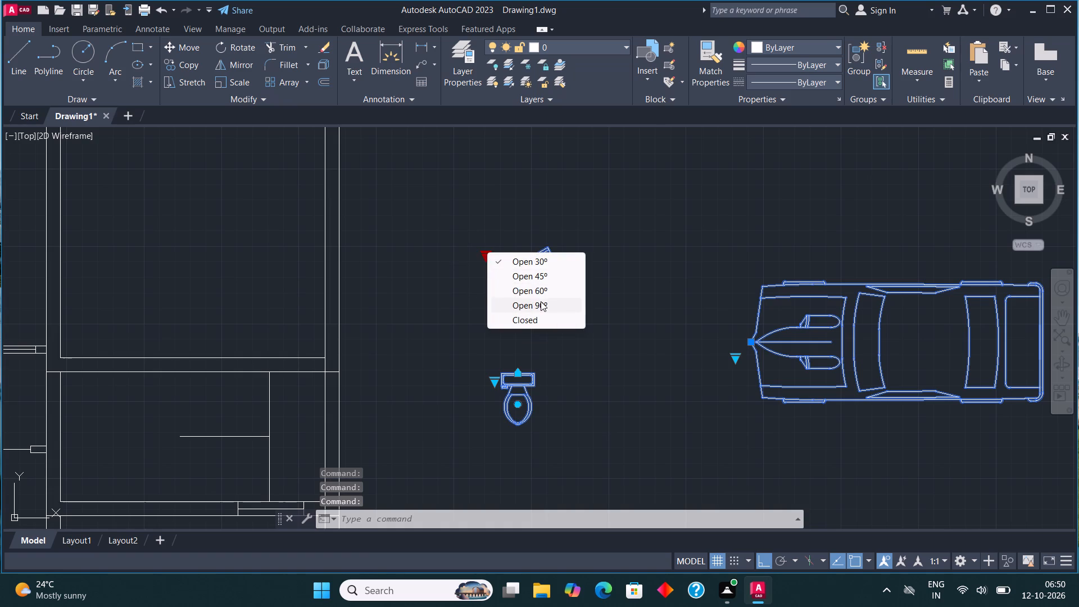
pyautogui.click(541, 301)
pyautogui.press('Escape')
# Mirror the door block about a vertical line just to its right, keeping the original.
pyautogui.click(496, 244)
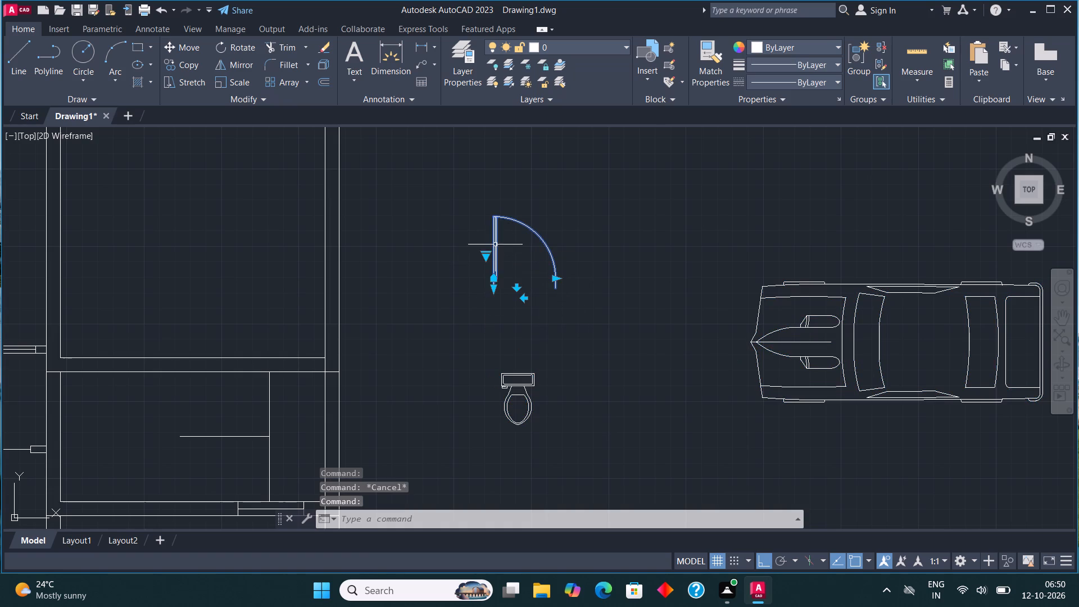
pyautogui.click(238, 65)
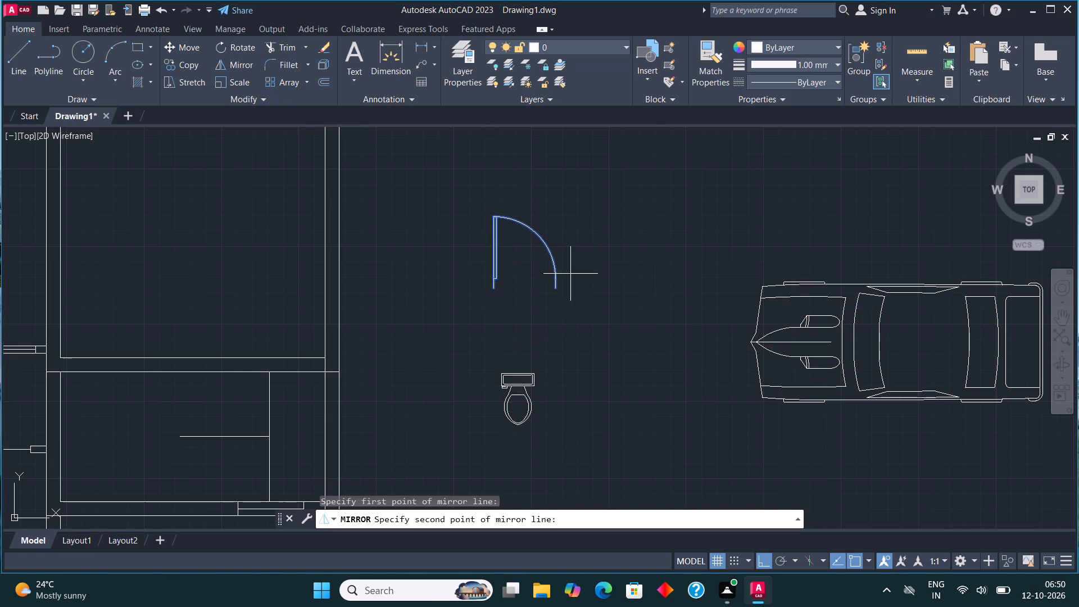
pyautogui.click(570, 274)
pyautogui.click(574, 296)
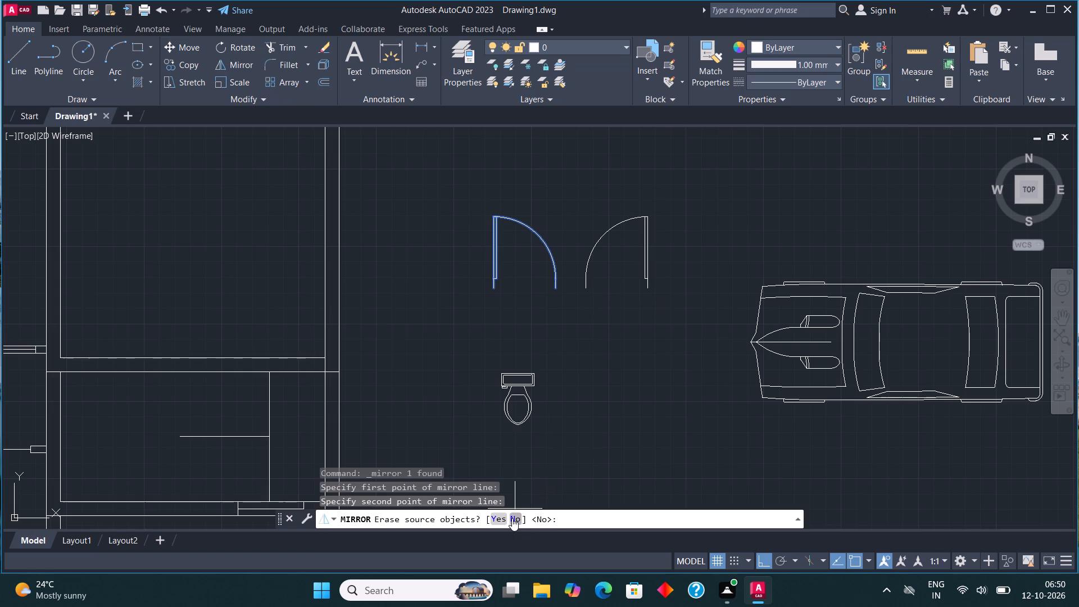
pyautogui.click(512, 518)
# Mirror both door blocks about a horizontal line just below them, keeping the originals.
pyautogui.click(610, 261)
pyautogui.click(472, 247)
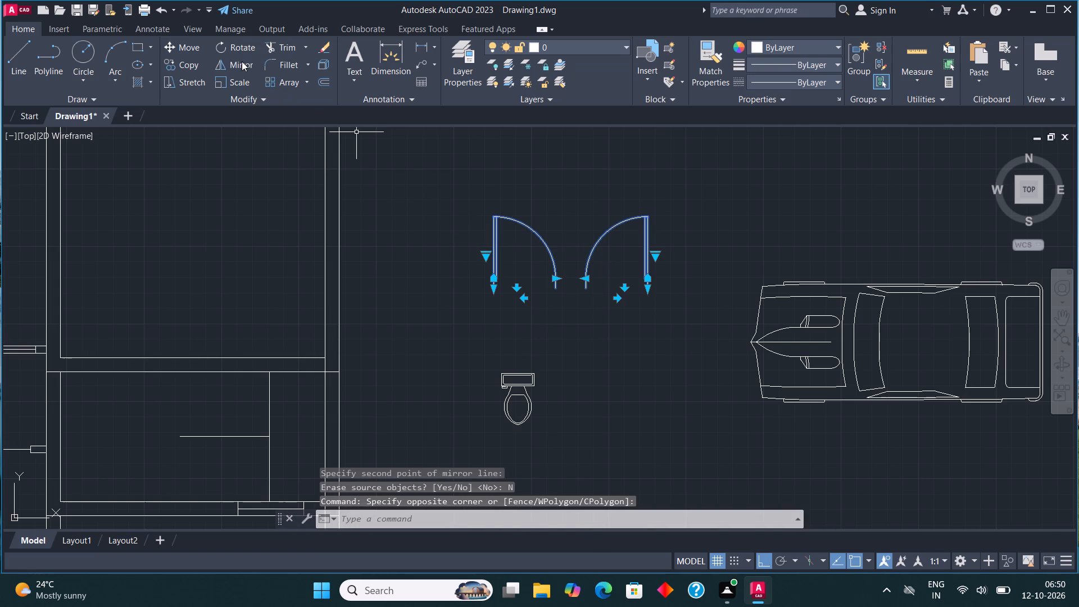
pyautogui.click(253, 62)
pyautogui.click(571, 297)
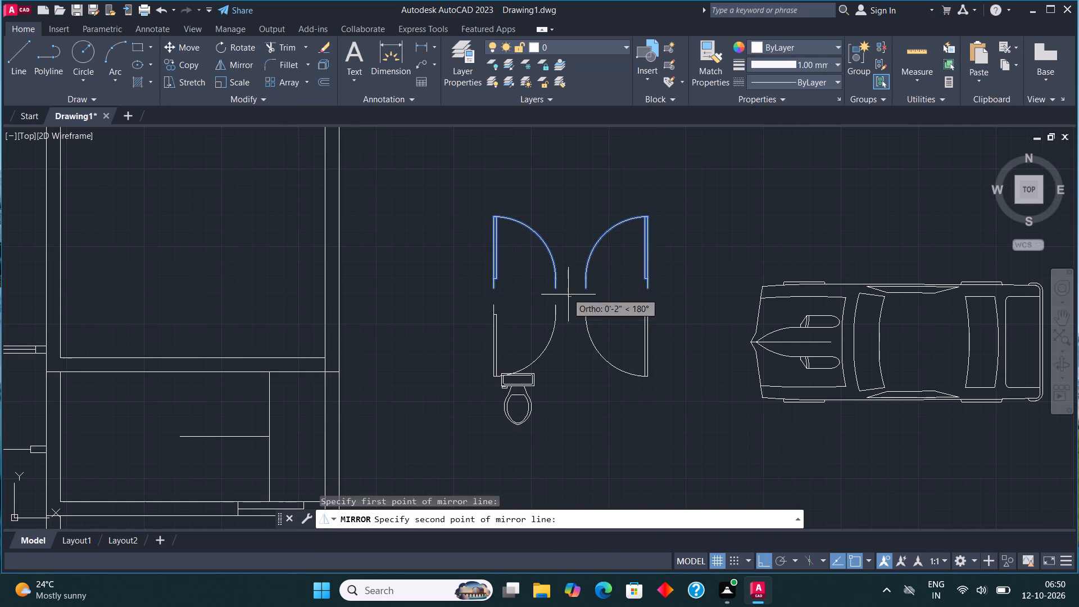
pyautogui.click(545, 295)
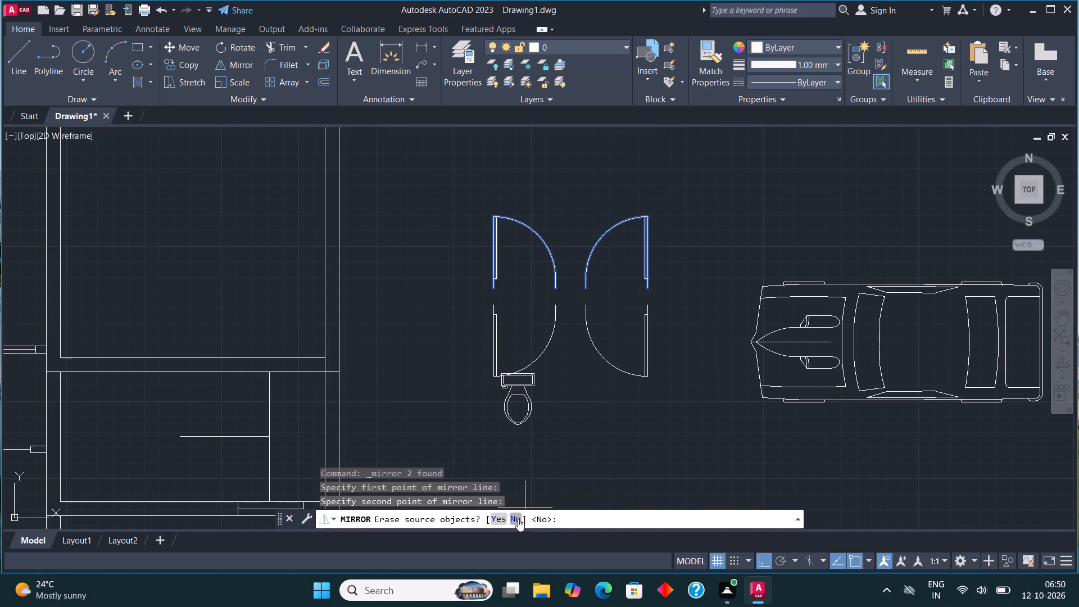
pyautogui.click(520, 515)
# Move the toilet block about 4'-2" straight down, clear of the mirrored doors.
pyautogui.click(512, 398)
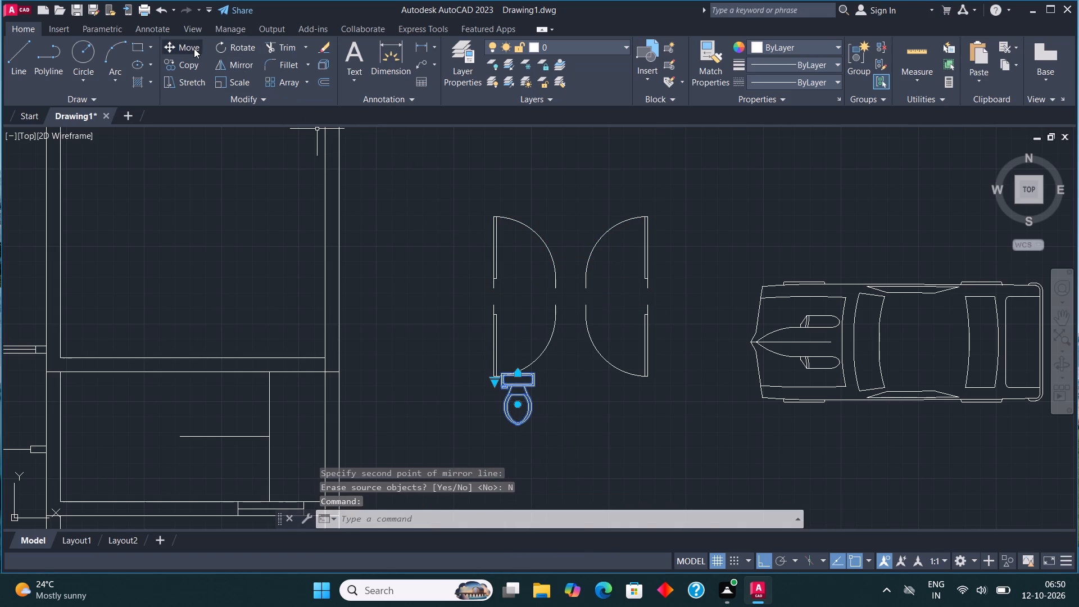
pyautogui.click(194, 48)
pyautogui.click(528, 402)
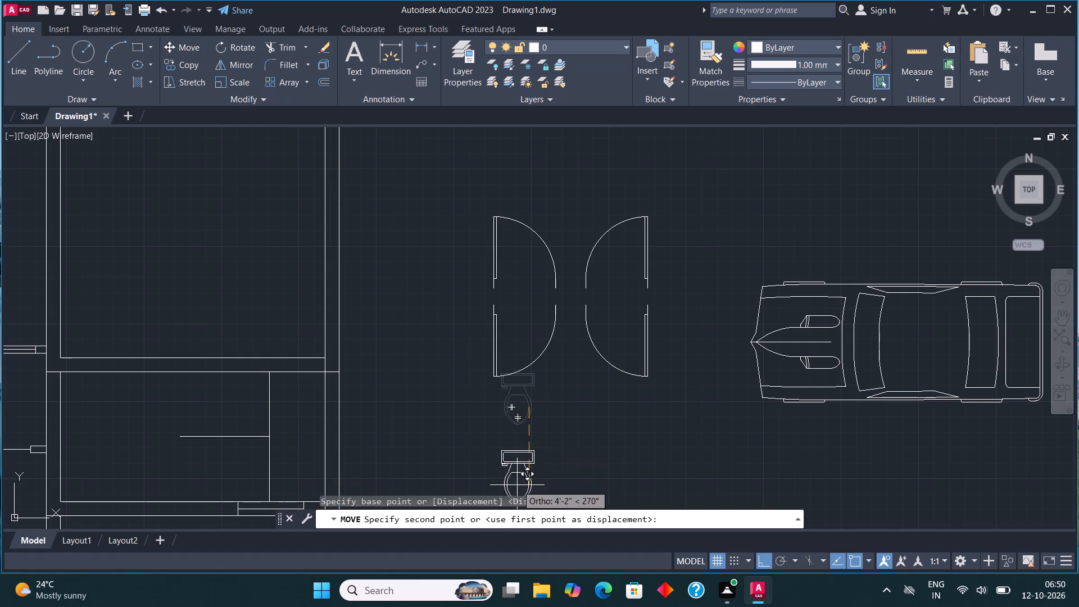
pyautogui.click(517, 485)
# Copy the upper-left door of the four-door set to the empty space above the set.
pyautogui.scroll(-1, 524, 327)
pyautogui.scroll(-1, 589, 269)
pyautogui.moveTo(586, 266); pyautogui.dragTo(518, 438, button='middle')
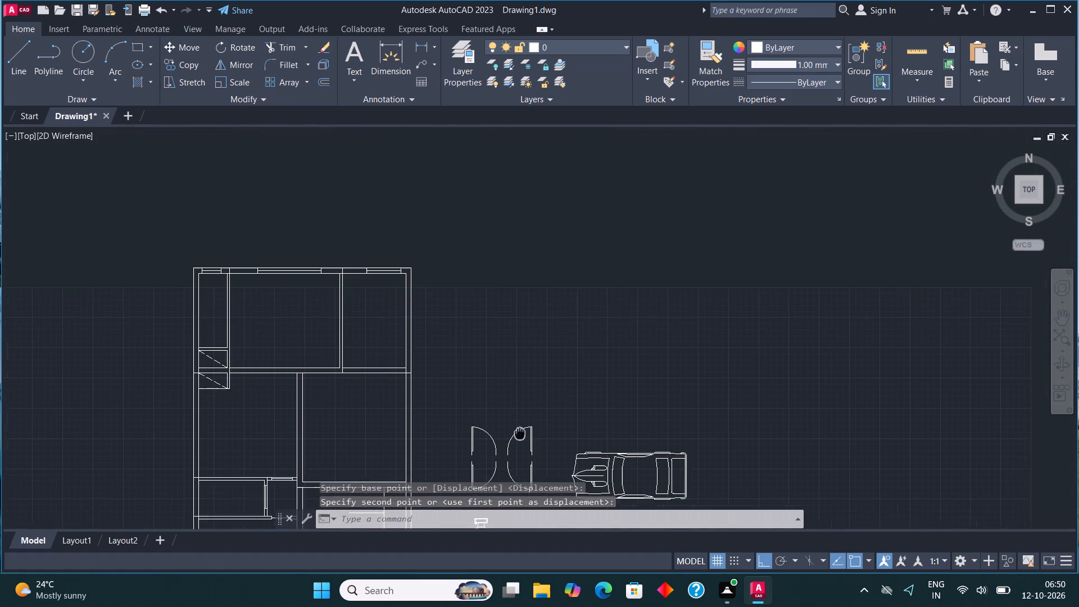
pyautogui.moveTo(518, 438); pyautogui.dragTo(516, 438, button='middle')
pyautogui.click(472, 443)
pyautogui.click(460, 416)
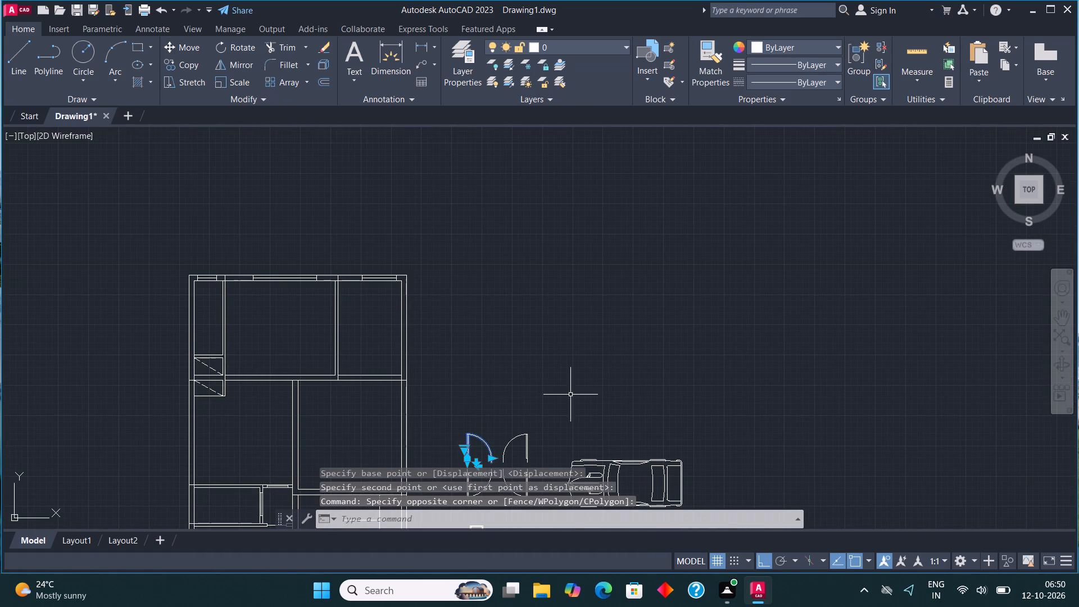
pyautogui.click(181, 62)
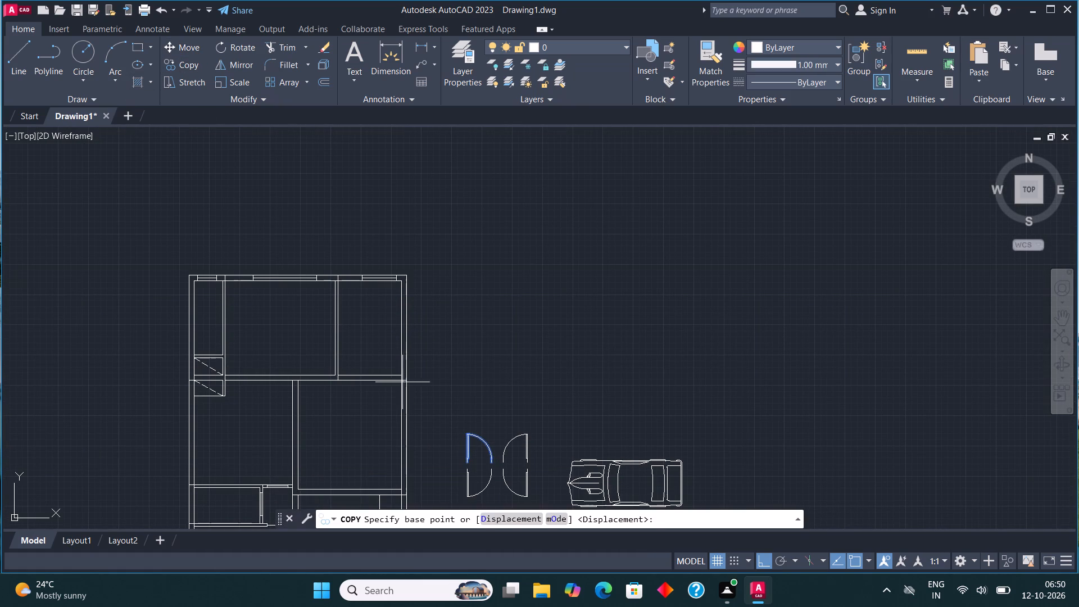
pyautogui.click(470, 442)
pyautogui.scroll(3, 503, 366)
pyautogui.click(504, 343)
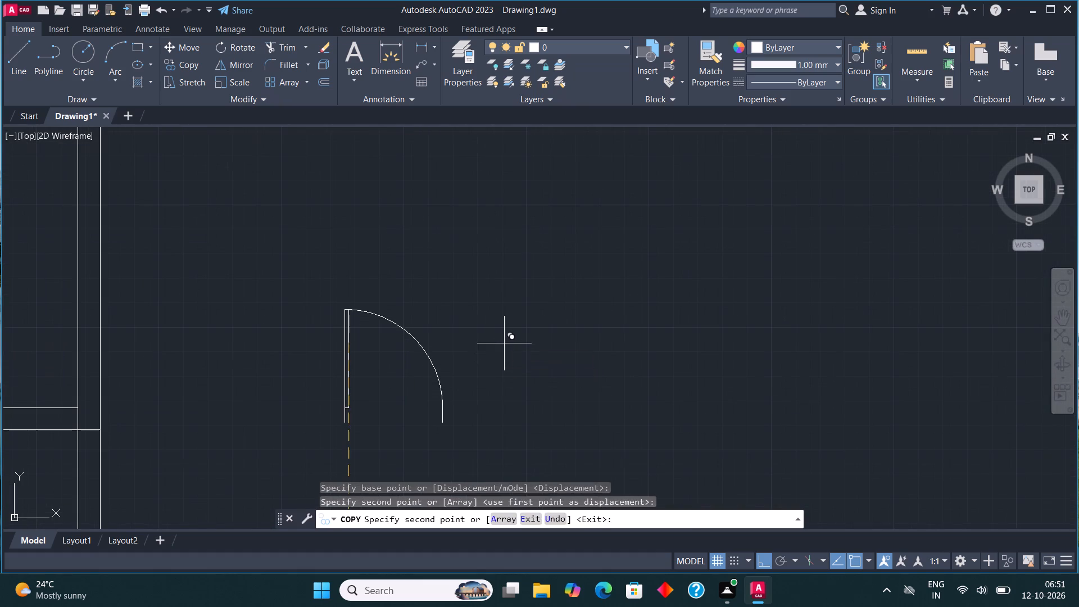
pyautogui.press('Escape')
# Rotate the copied door 90° so its leaf lies horizontally.
pyautogui.moveTo(389, 338); pyautogui.dragTo(384, 329)
pyautogui.click(336, 298)
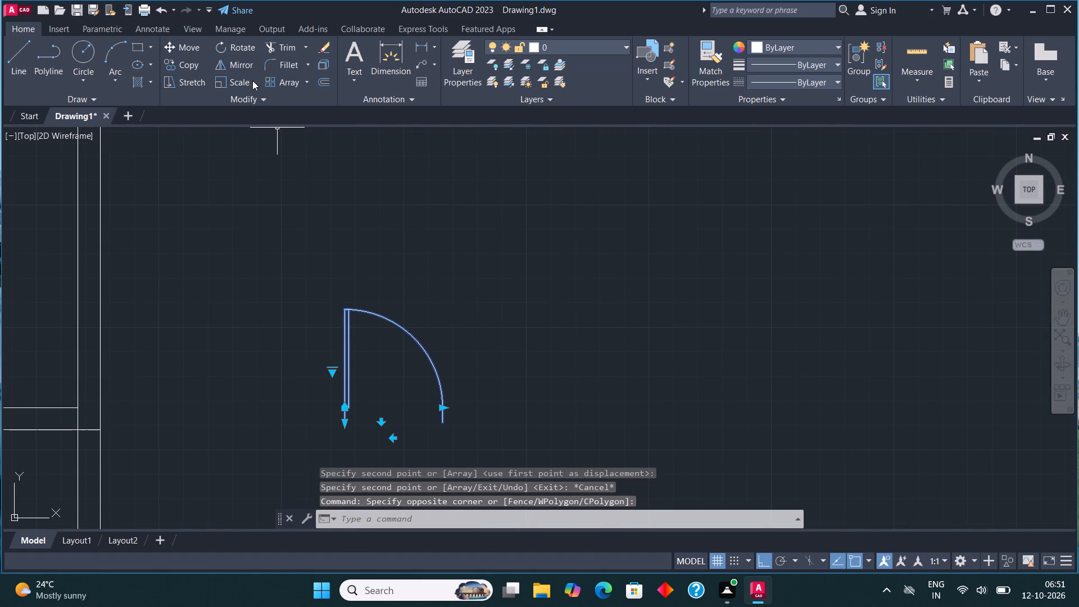
pyautogui.click(243, 46)
pyautogui.click(416, 302)
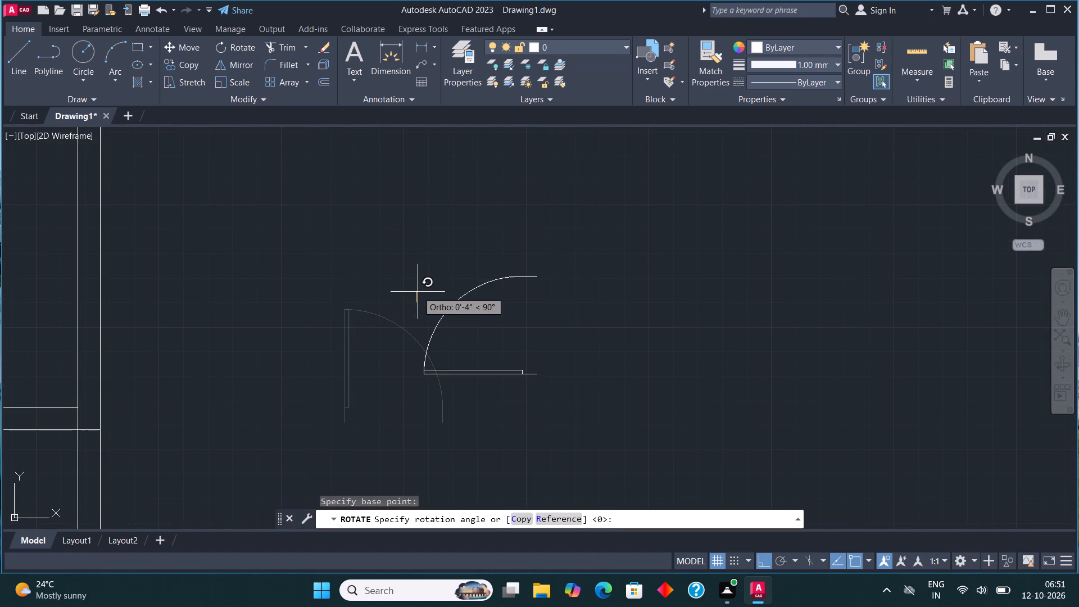
pyautogui.click(418, 261)
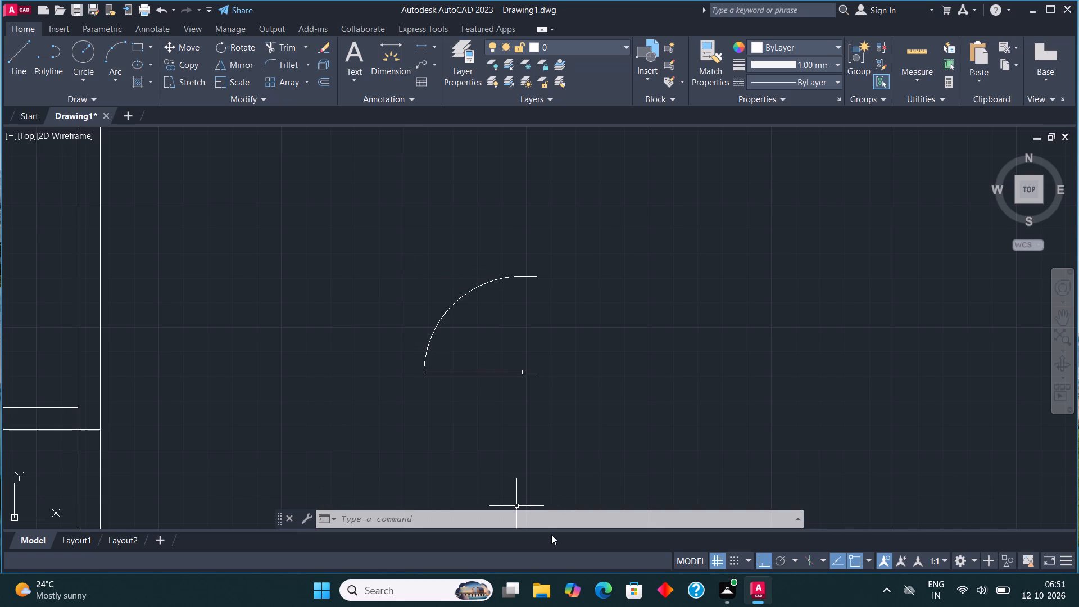
# Mirror the rotated door about a horizontal line above it, keeping the original.
pyautogui.scroll(-4, 307, 273)
pyautogui.moveTo(327, 285); pyautogui.dragTo(357, 343, button='middle')
pyautogui.scroll(2, 361, 342)
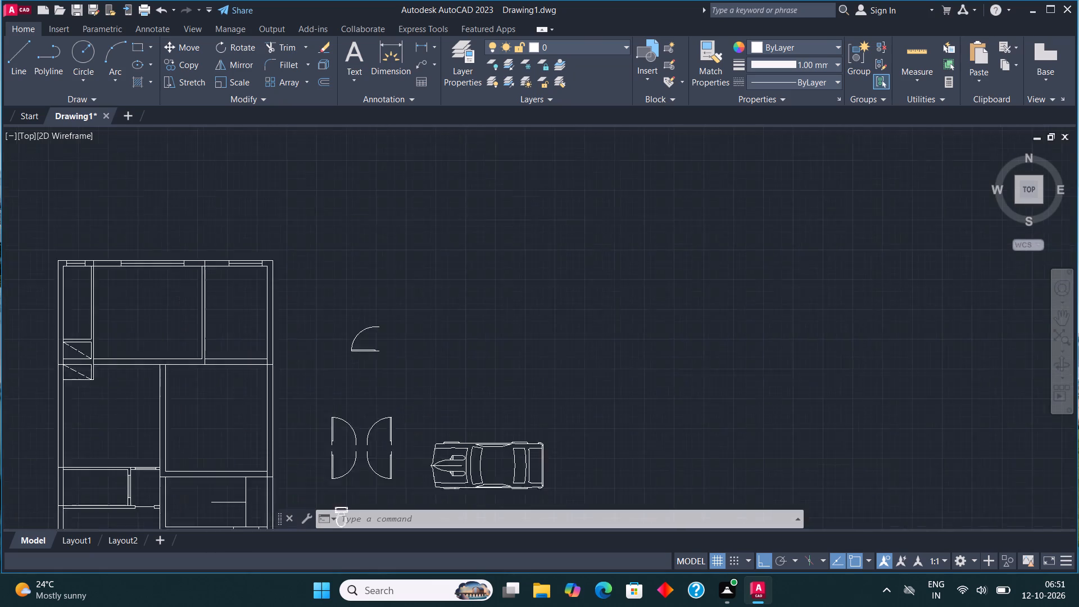
pyautogui.scroll(1, 361, 341)
pyautogui.moveTo(347, 331); pyautogui.dragTo(343, 324)
pyautogui.click(241, 64)
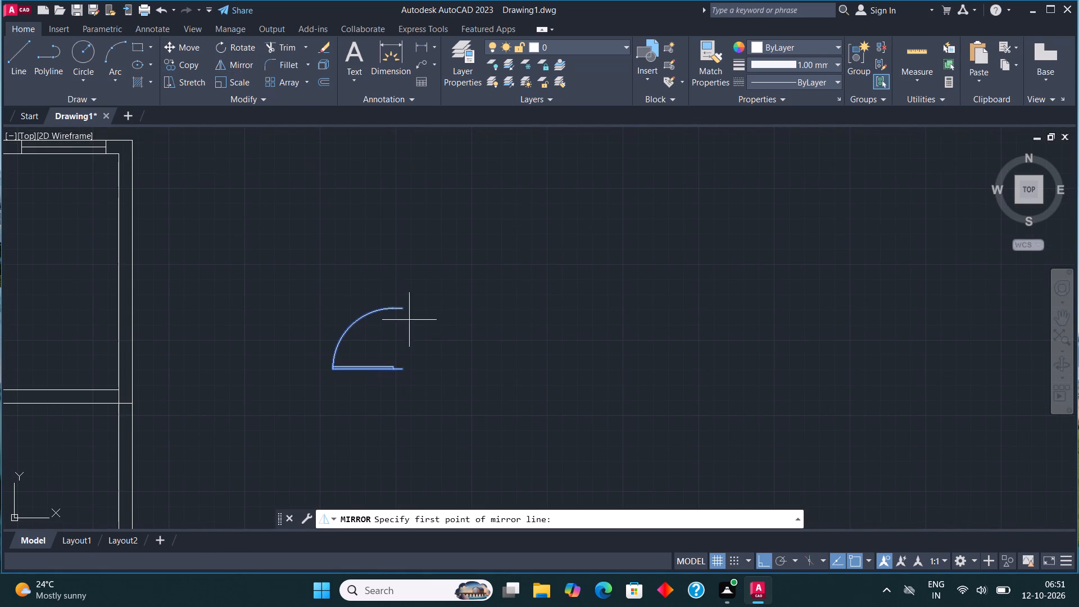
pyautogui.click(379, 267)
pyautogui.click(320, 292)
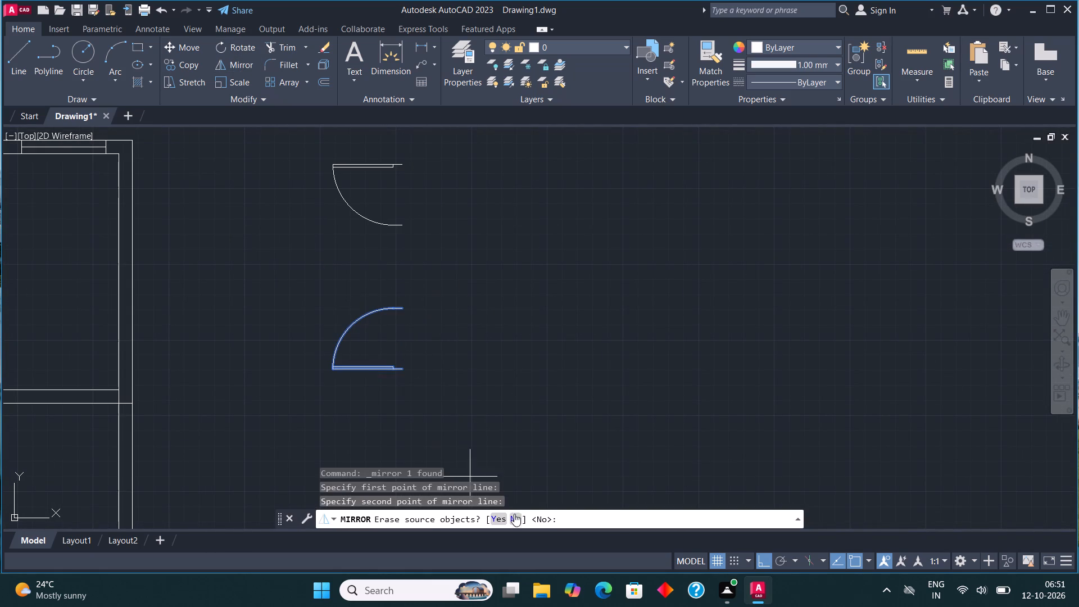
pyautogui.click(516, 515)
# Mirror both horizontal-leaf doors about a vertical line to their right, keeping the originals.
pyautogui.click(377, 383)
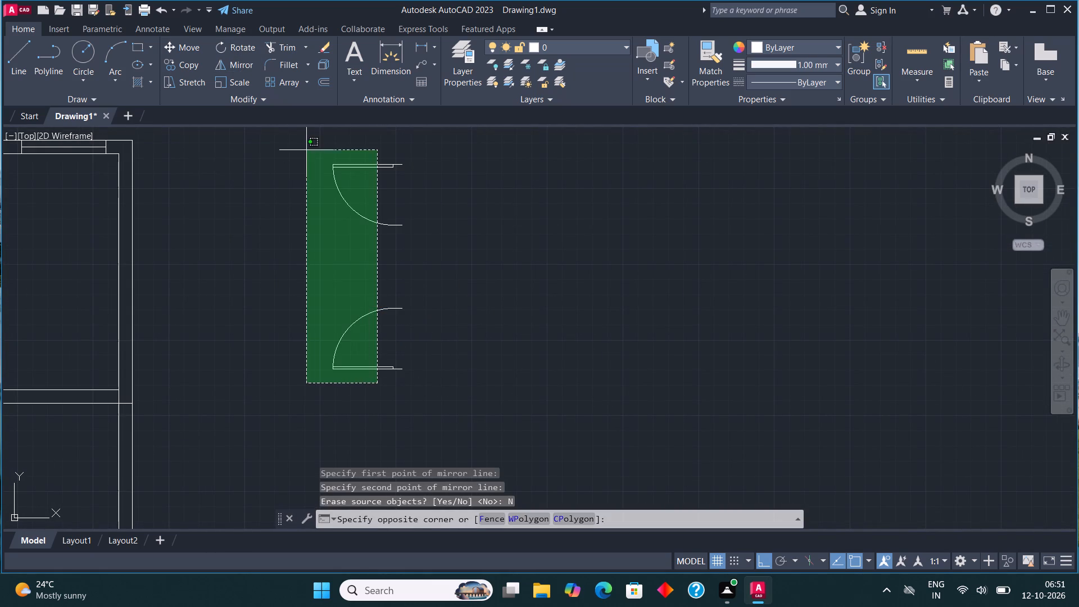
pyautogui.click(306, 150)
pyautogui.click(230, 64)
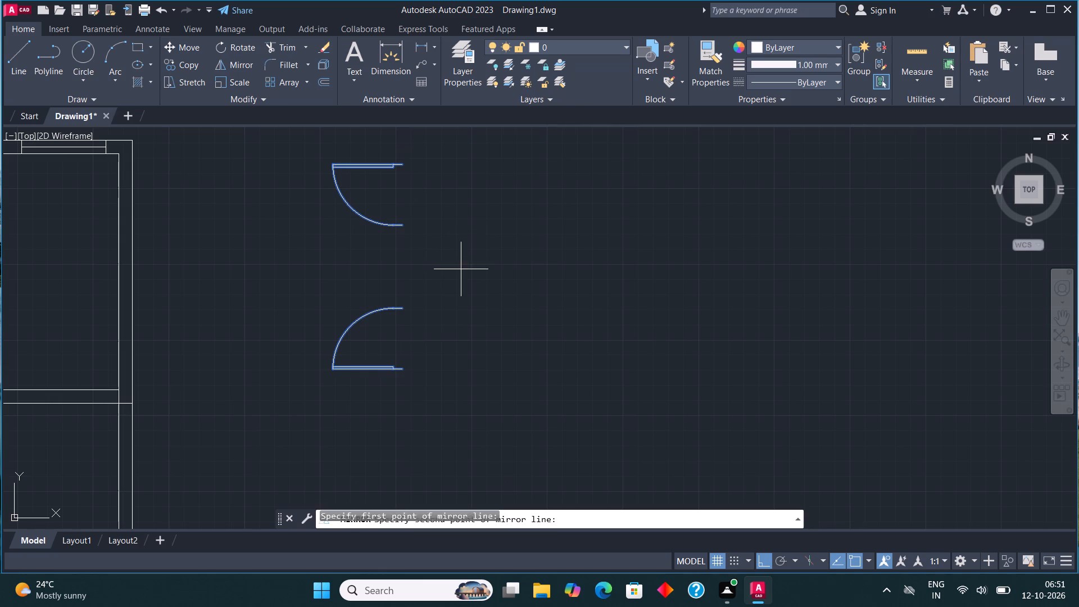
pyautogui.click(461, 269)
pyautogui.click(460, 324)
pyautogui.click(516, 515)
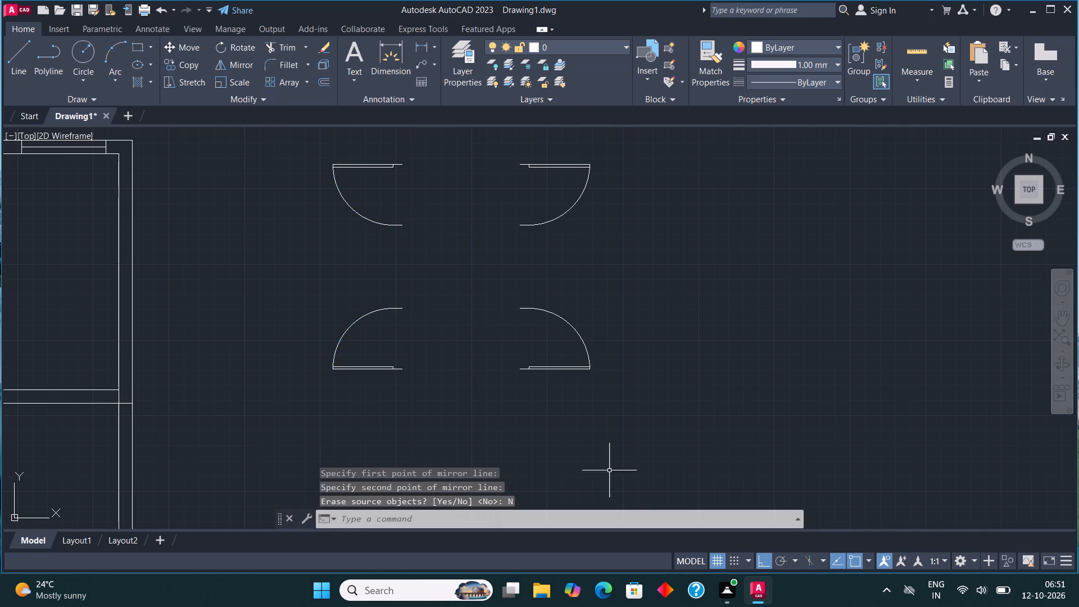
# With Ortho off, copy the lower-left horizontal-leaf door onto the narrow top-left room's right wall, just above the dashed-diagonal boxes.
pyautogui.scroll(-1, 663, 404)
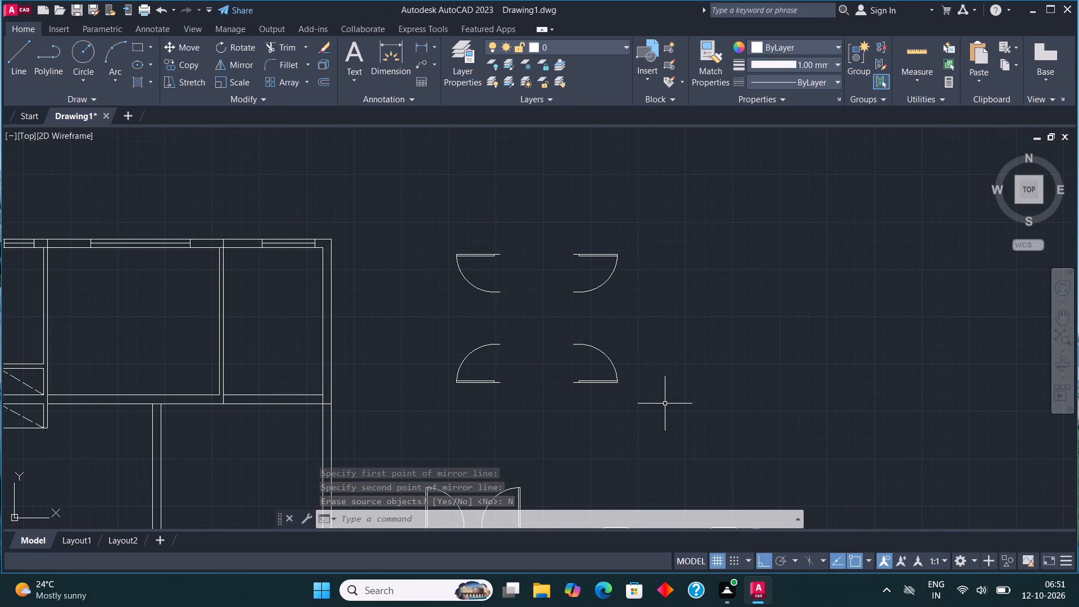
pyautogui.click(481, 373)
pyautogui.click(476, 398)
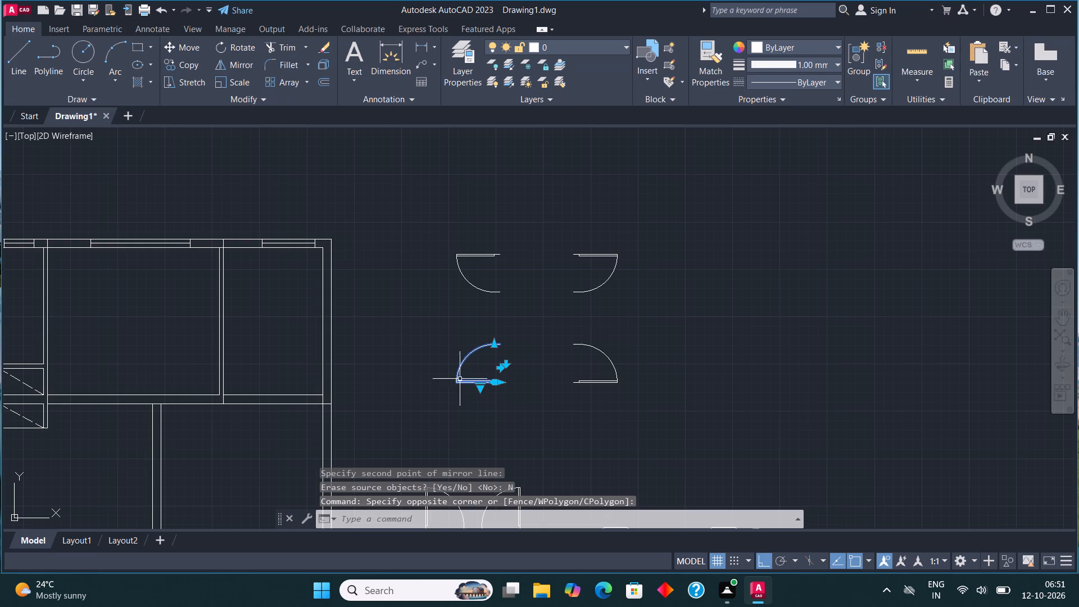
pyautogui.click(170, 67)
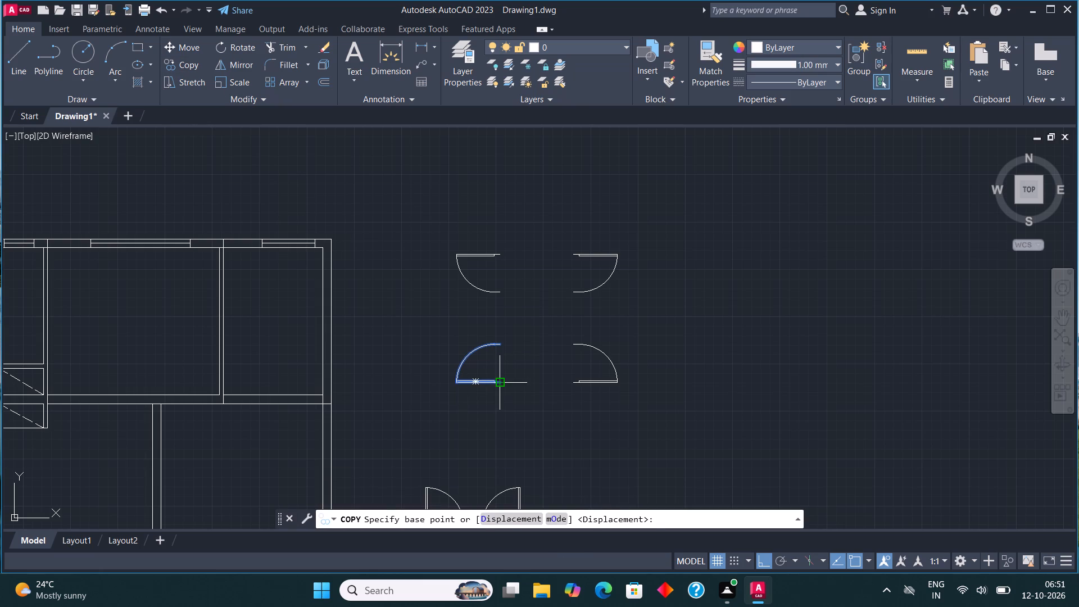
pyautogui.click(500, 380)
pyautogui.scroll(-3, 739, 306)
pyautogui.press('F8')
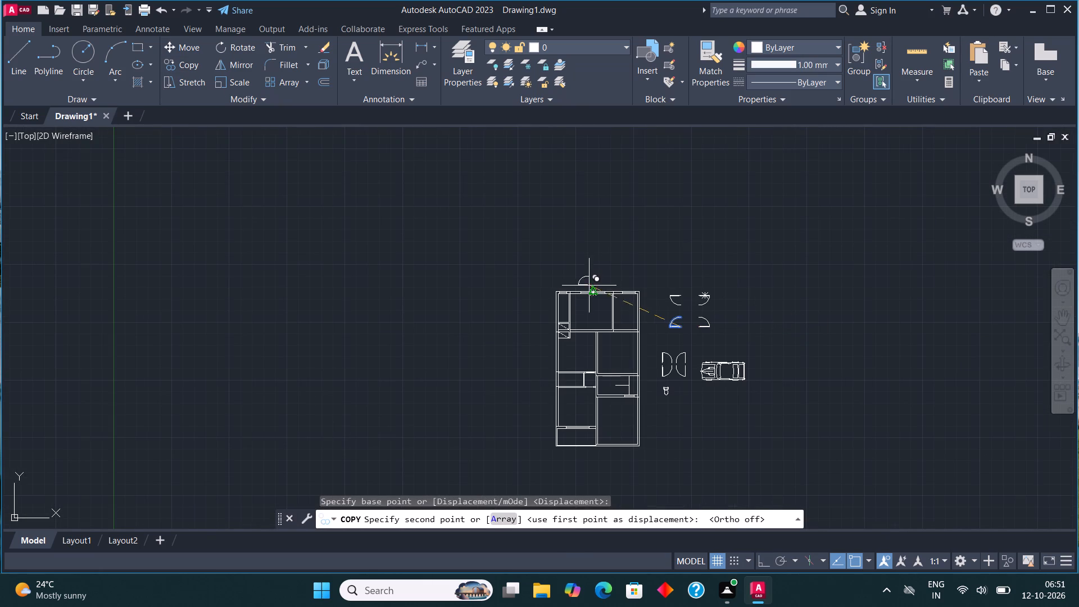
pyautogui.scroll(3, 585, 299)
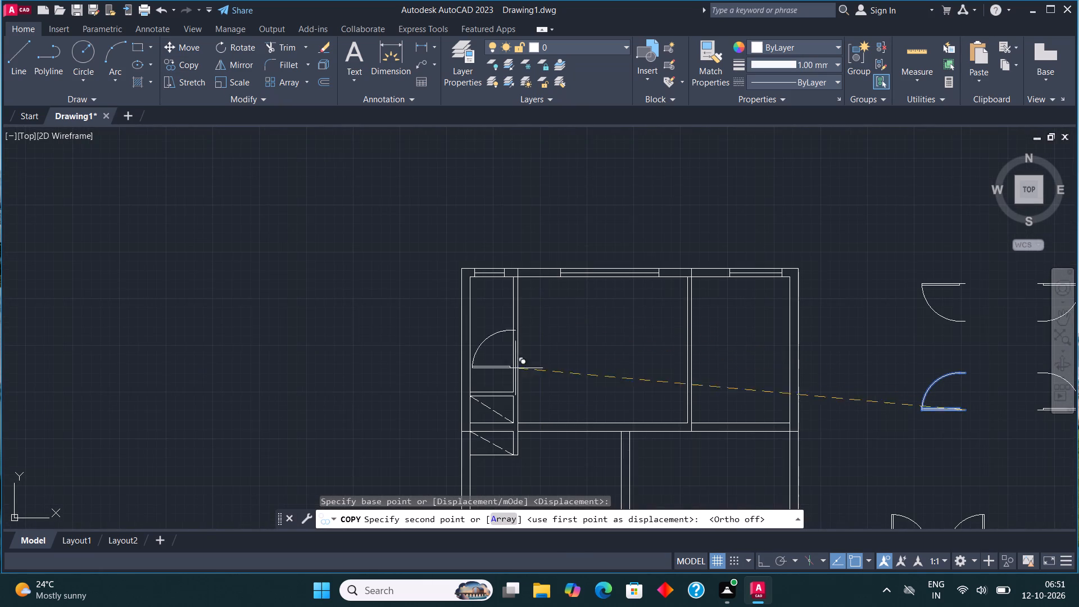
pyautogui.scroll(3, 509, 386)
pyautogui.click(533, 402)
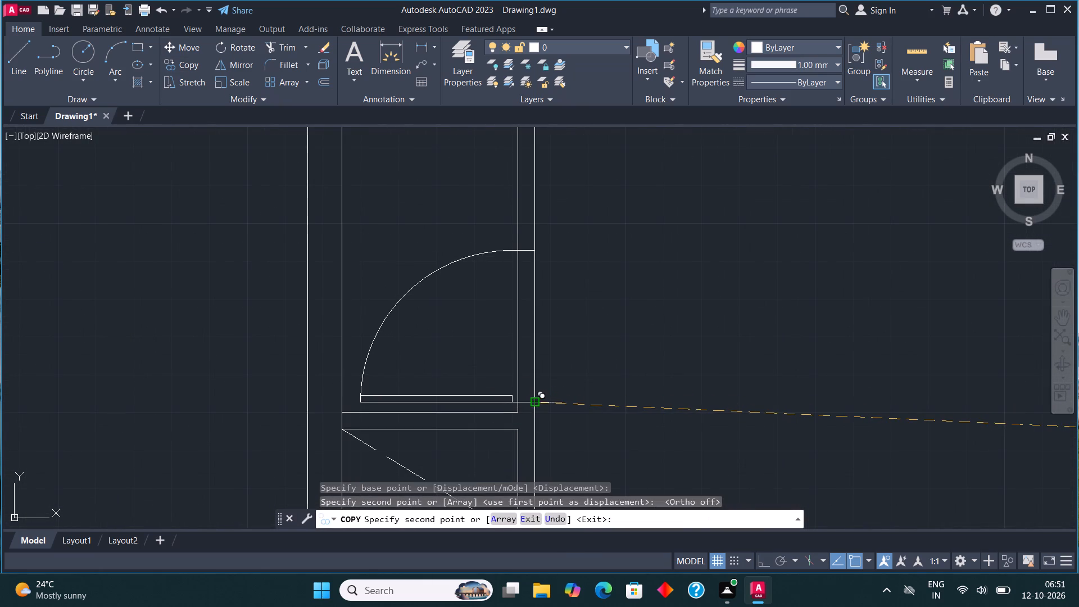
pyautogui.press('Escape')
# Scale the narrow room's door down freehand from its hinge-side end point on the wall face.
pyautogui.click(410, 296)
pyautogui.click(386, 277)
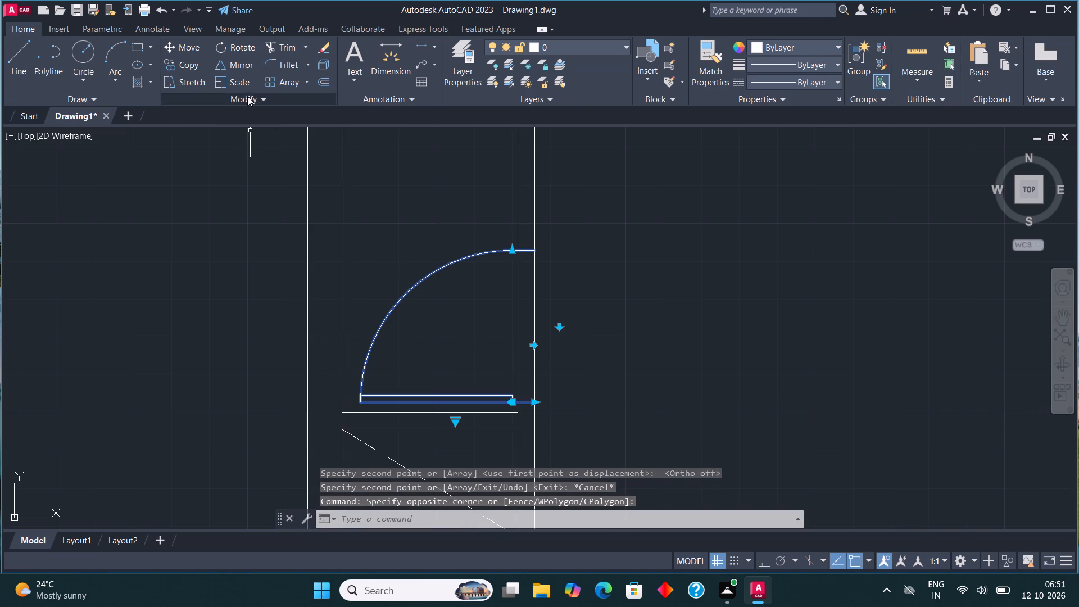
pyautogui.click(244, 81)
pyautogui.click(536, 402)
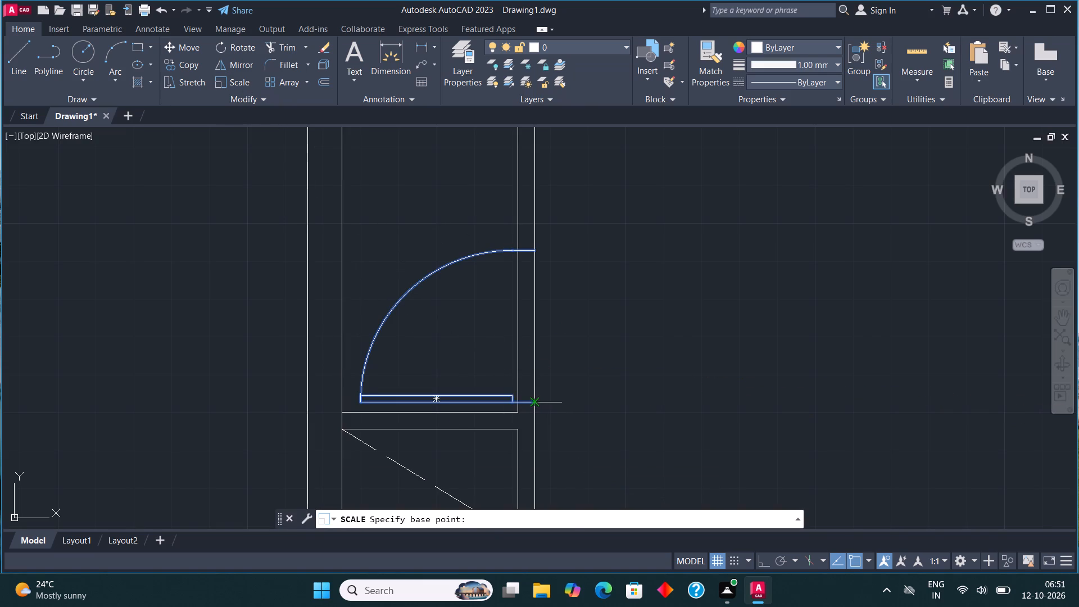
pyautogui.click(475, 382)
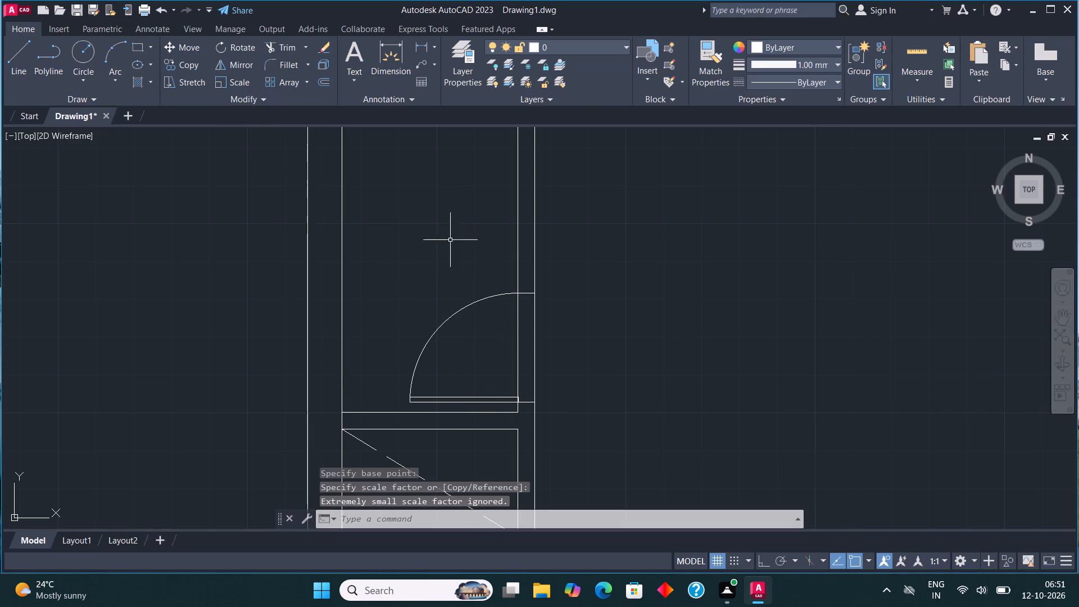
# Copy the upper-right door of the vertical-leaf set onto the top middle room's bottom wall, beside its right partition.
pyautogui.scroll(-3, 426, 269)
pyautogui.click(917, 459)
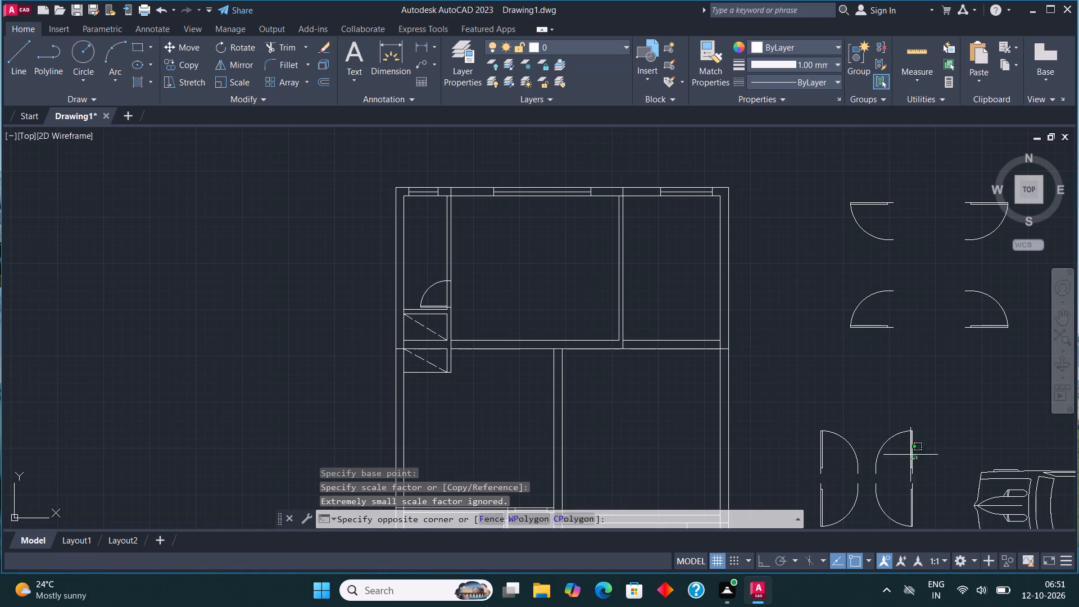
pyautogui.click(881, 440)
pyautogui.click(193, 62)
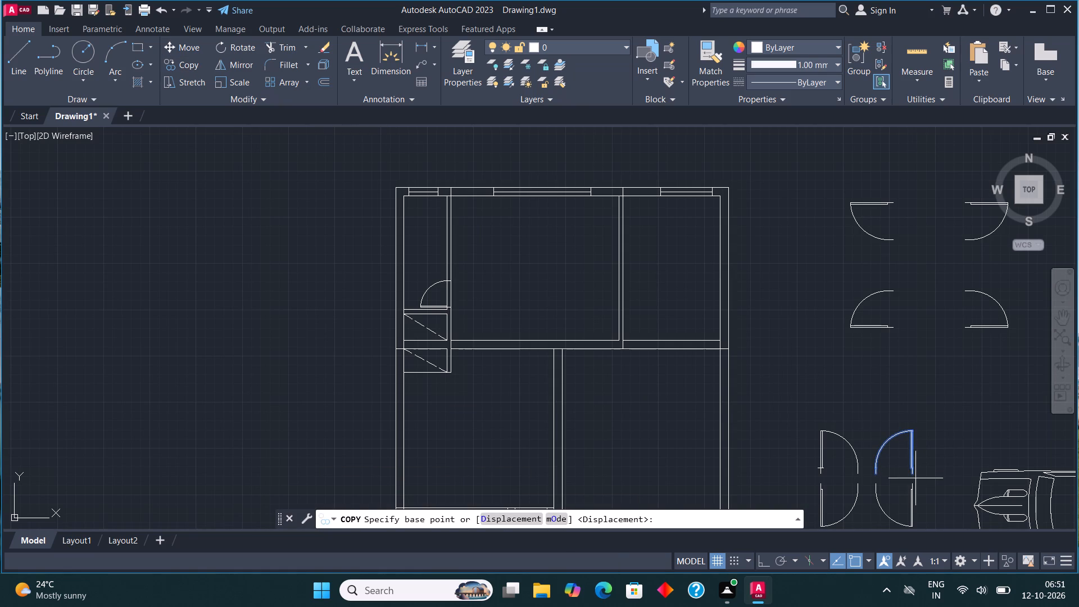
pyautogui.click(914, 478)
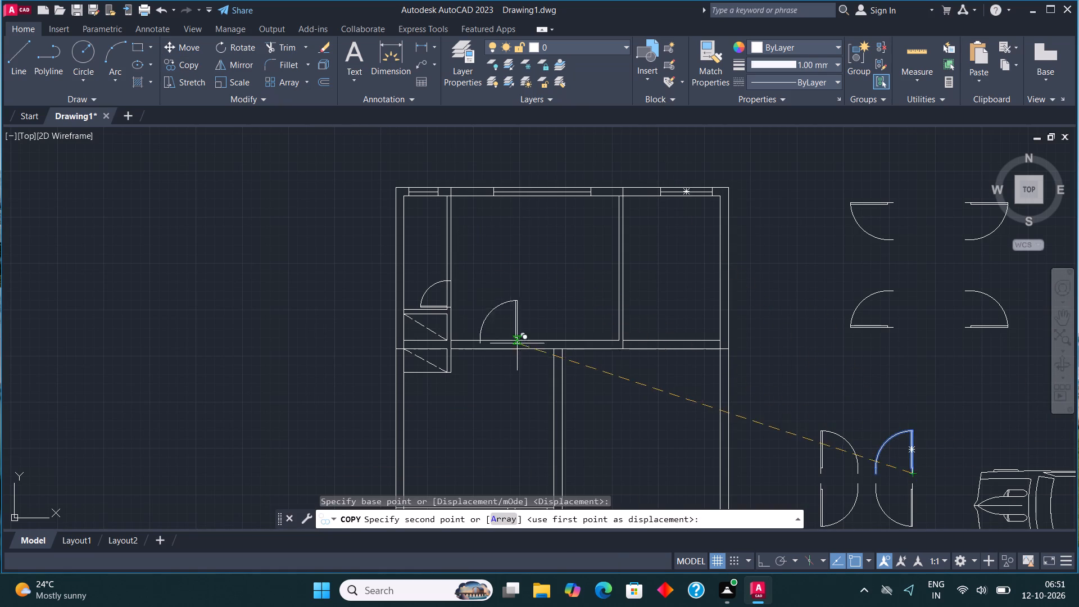
pyautogui.scroll(3, 606, 344)
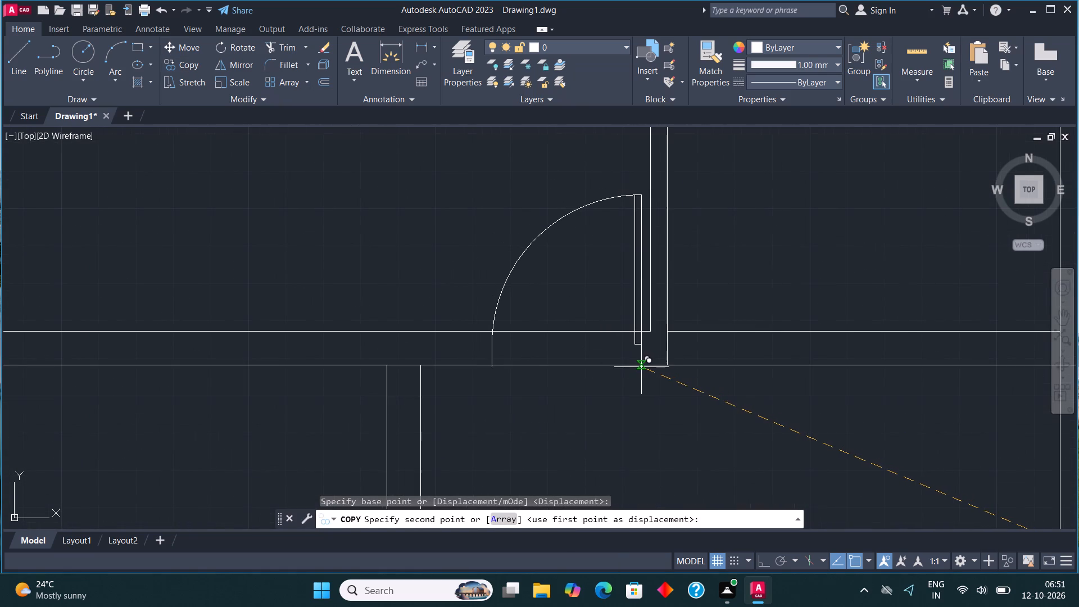
pyautogui.click(638, 367)
pyautogui.scroll(-3, 483, 343)
pyautogui.press('Escape')
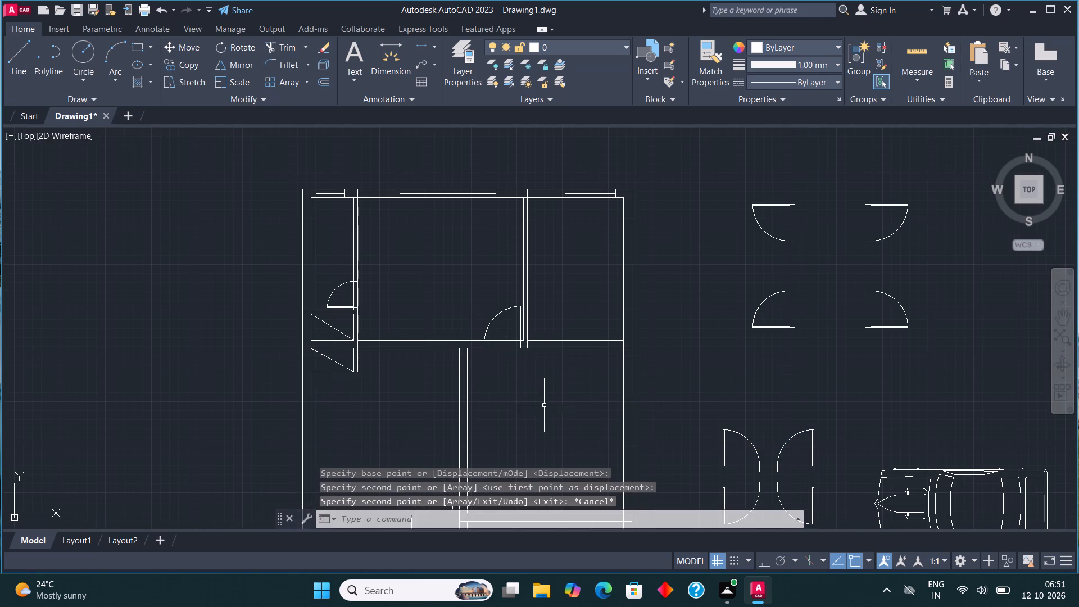
# Copy the upper-left horizontal-leaf door onto the central partition at the top right corner of the middle-left room.
pyautogui.scroll(-1, 551, 281)
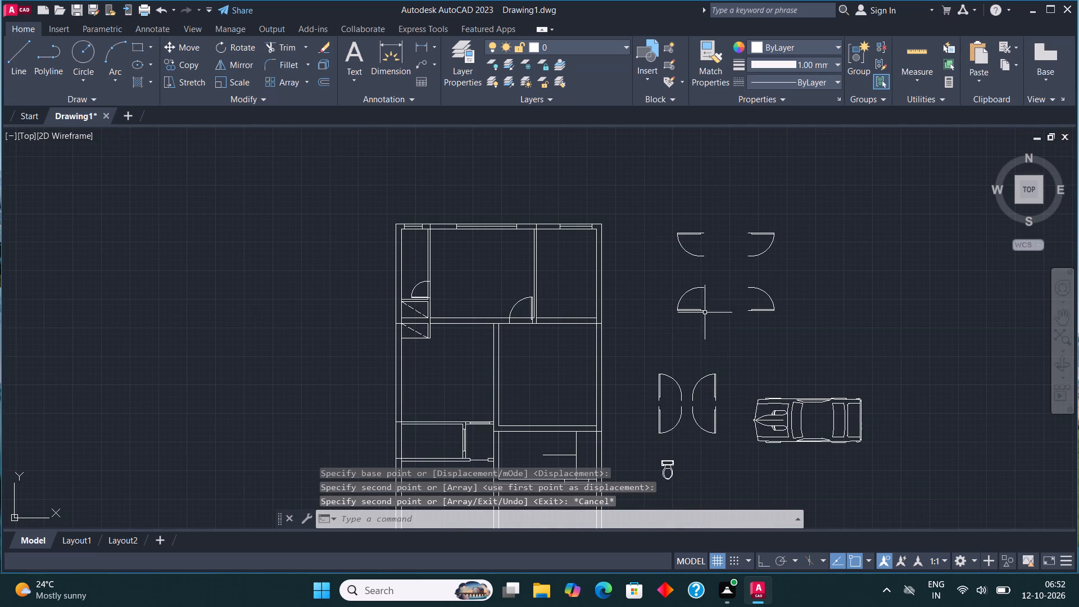
pyautogui.click(686, 234)
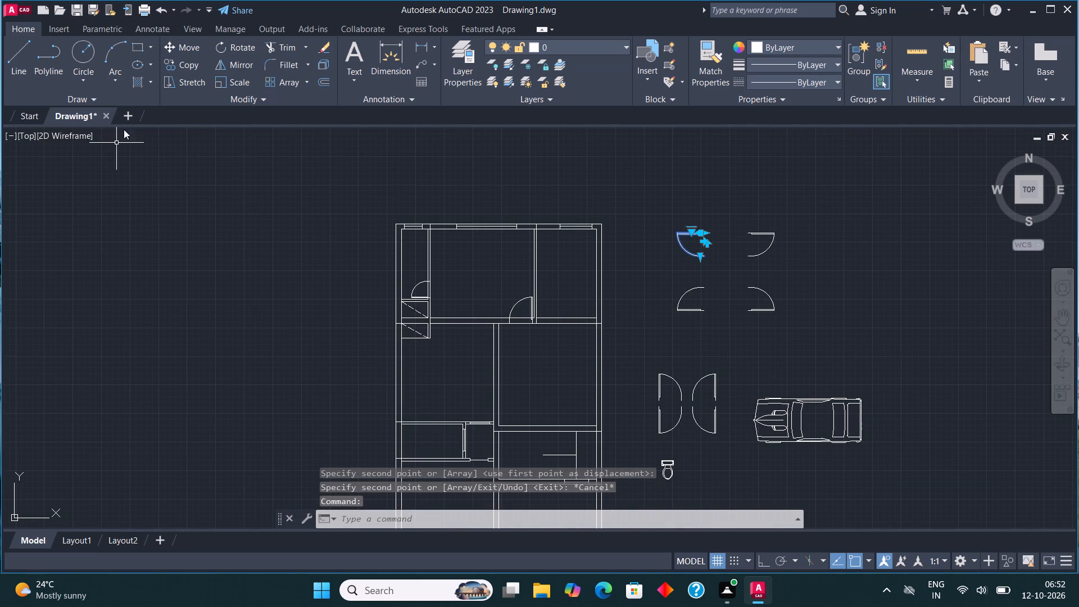
pyautogui.click(184, 61)
pyautogui.scroll(4, 712, 209)
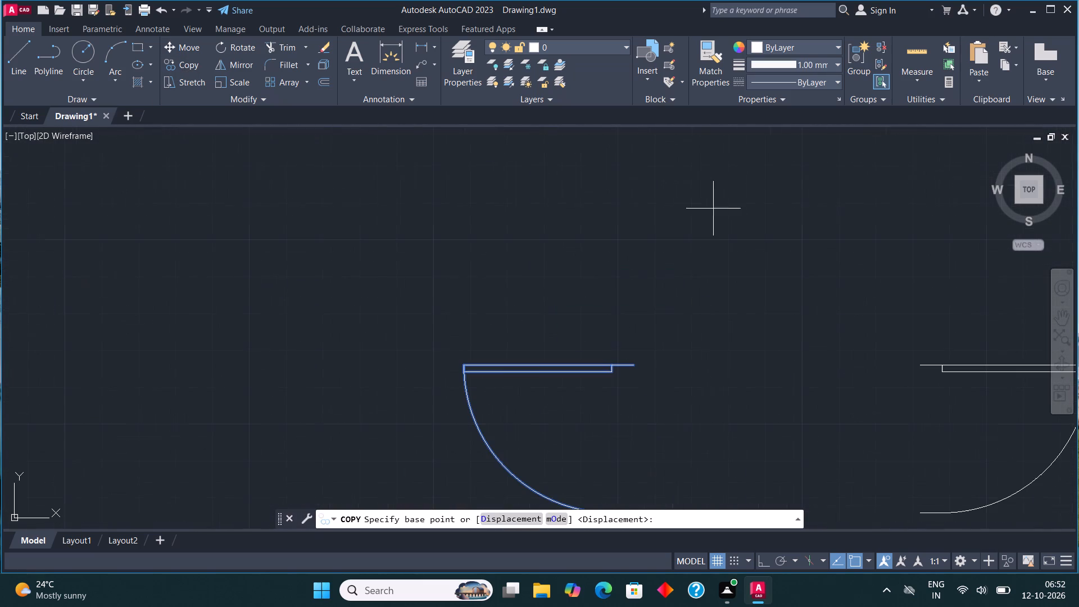
pyautogui.click(636, 366)
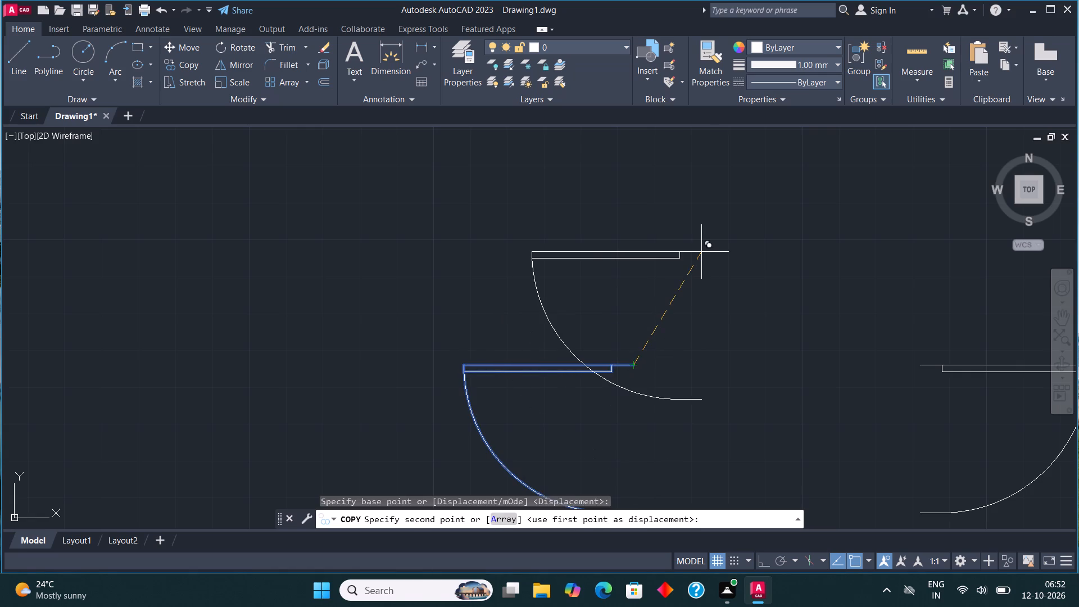
pyautogui.scroll(-4, 701, 252)
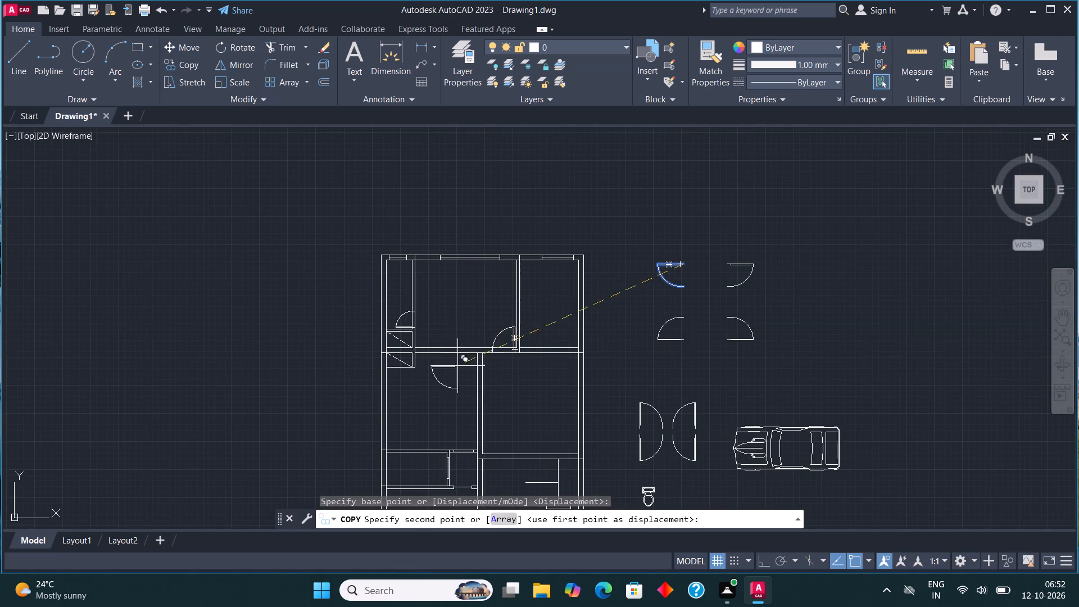
pyautogui.scroll(4, 471, 370)
pyautogui.click(529, 288)
pyautogui.scroll(-3, 405, 265)
pyautogui.press('Escape')
# Copy the lower-right door of the vertical-leaf set onto the small left room's top wall, beside its right partition.
pyautogui.scroll(-2, 524, 232)
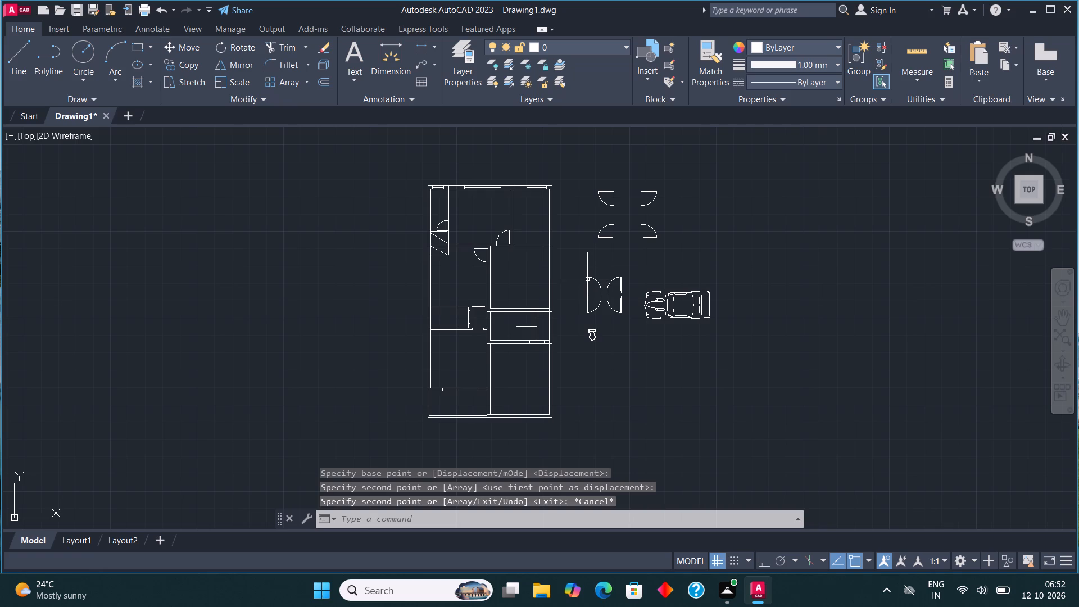
pyautogui.scroll(2, 616, 307)
pyautogui.click(623, 298)
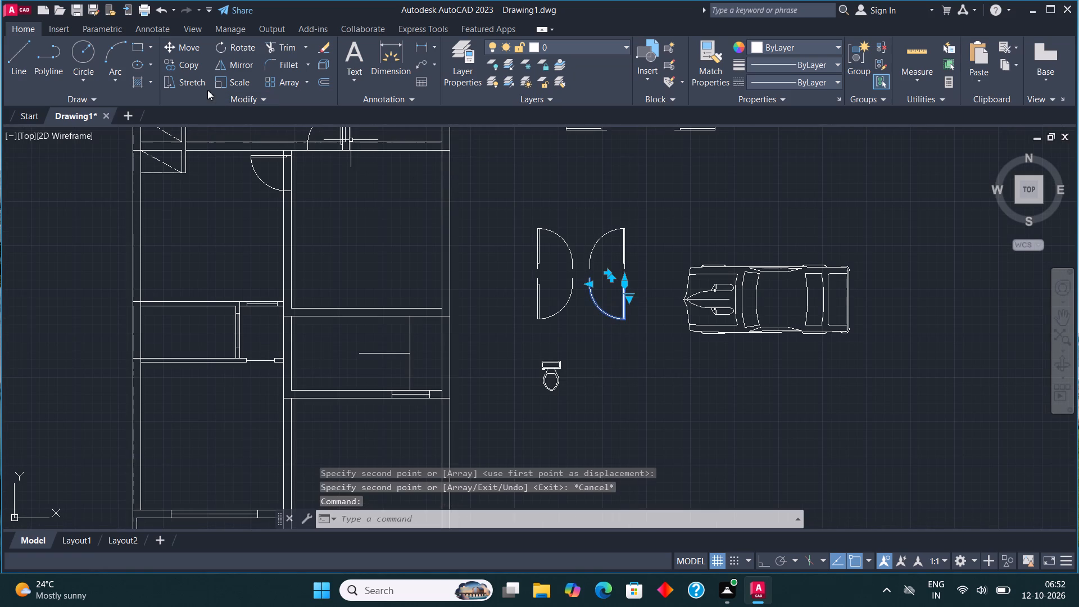
pyautogui.click(188, 67)
pyautogui.click(625, 276)
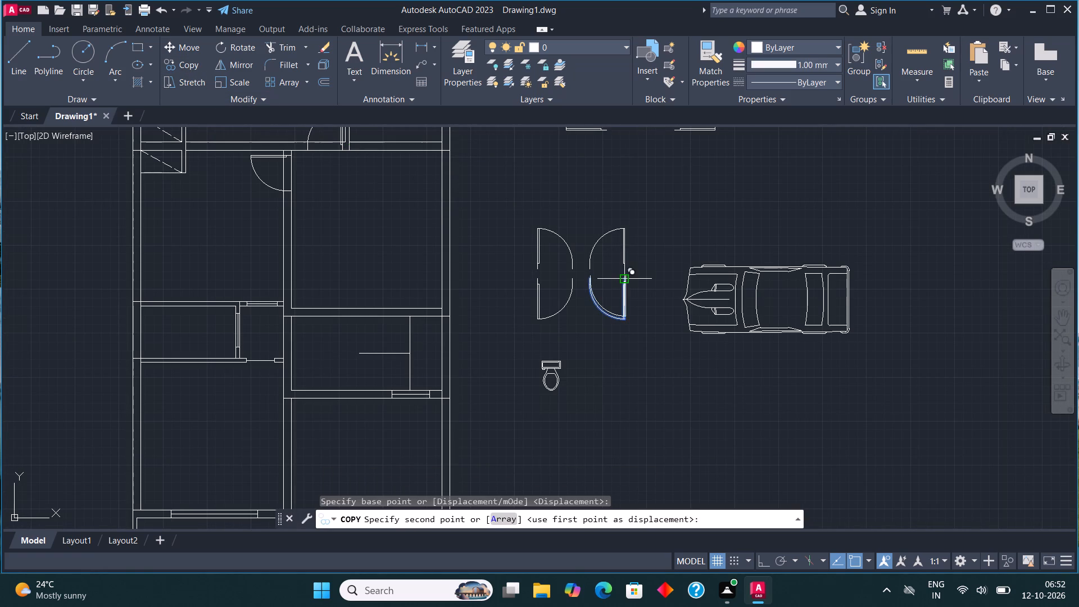
pyautogui.scroll(-1, 680, 249)
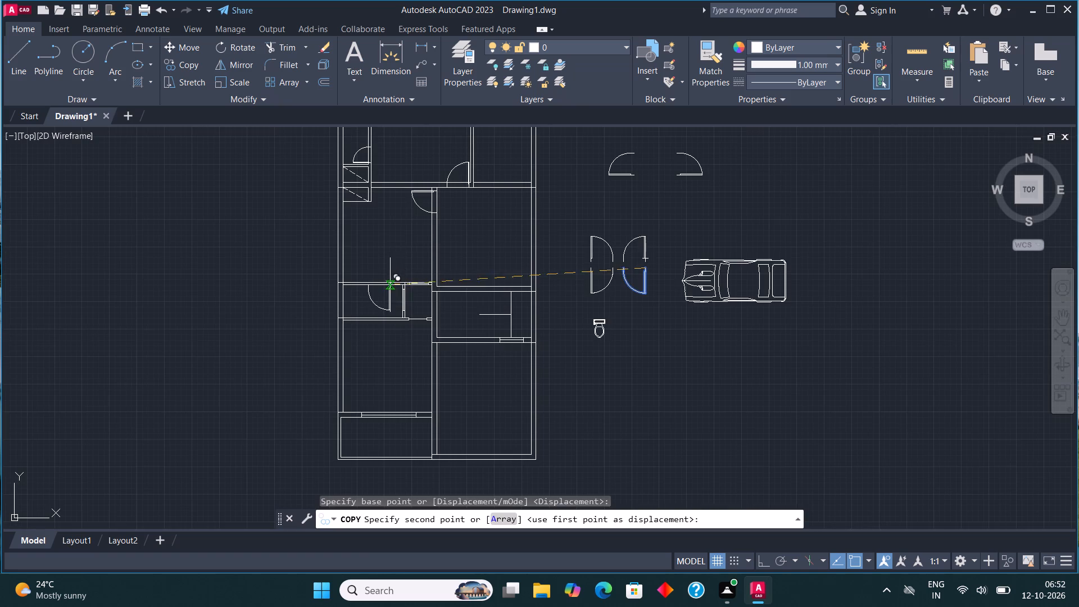
pyautogui.scroll(4, 389, 286)
pyautogui.scroll(2, 455, 265)
pyautogui.click(428, 256)
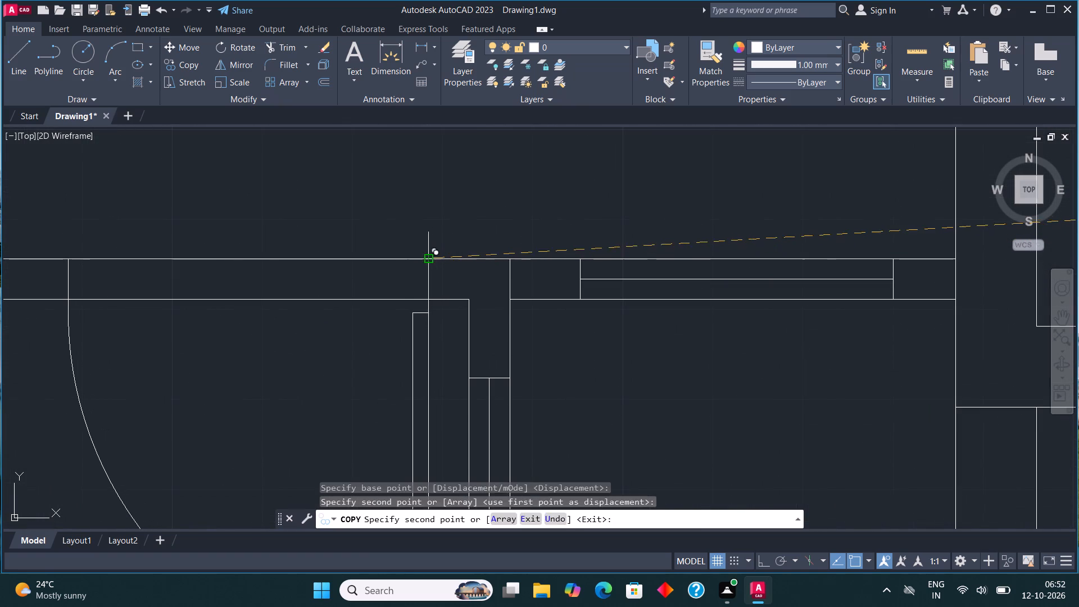
pyautogui.press('Escape')
# Scale the small left room's new door down freehand from its hinge-side end point on the top wall.
pyautogui.moveTo(424, 305); pyautogui.dragTo(421, 312)
pyautogui.click(403, 327)
pyautogui.click(240, 79)
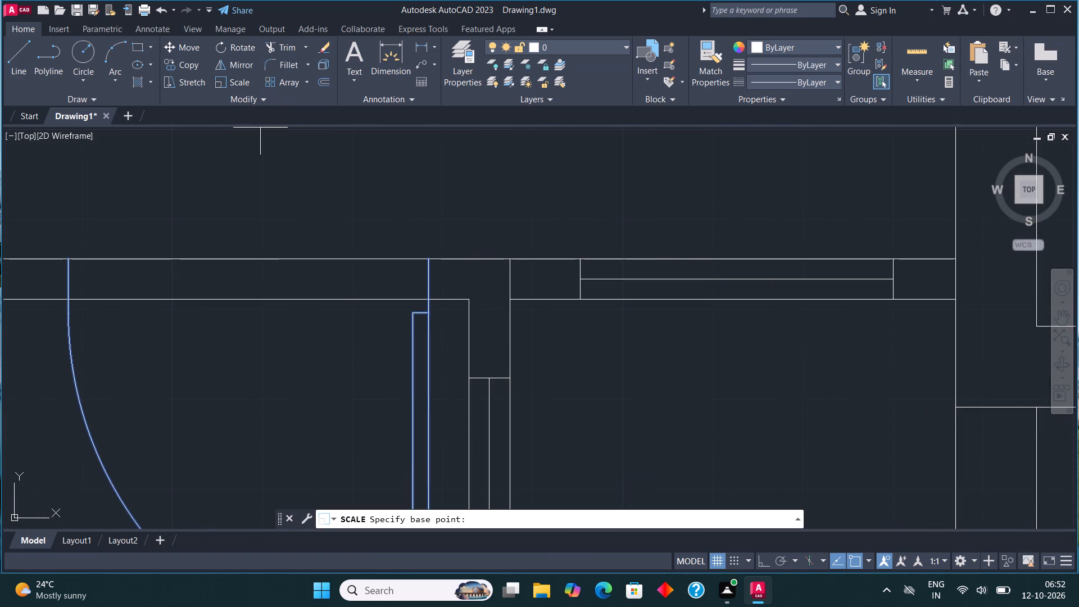
pyautogui.scroll(-1, 421, 234)
pyautogui.click(429, 250)
pyautogui.scroll(-2, 429, 250)
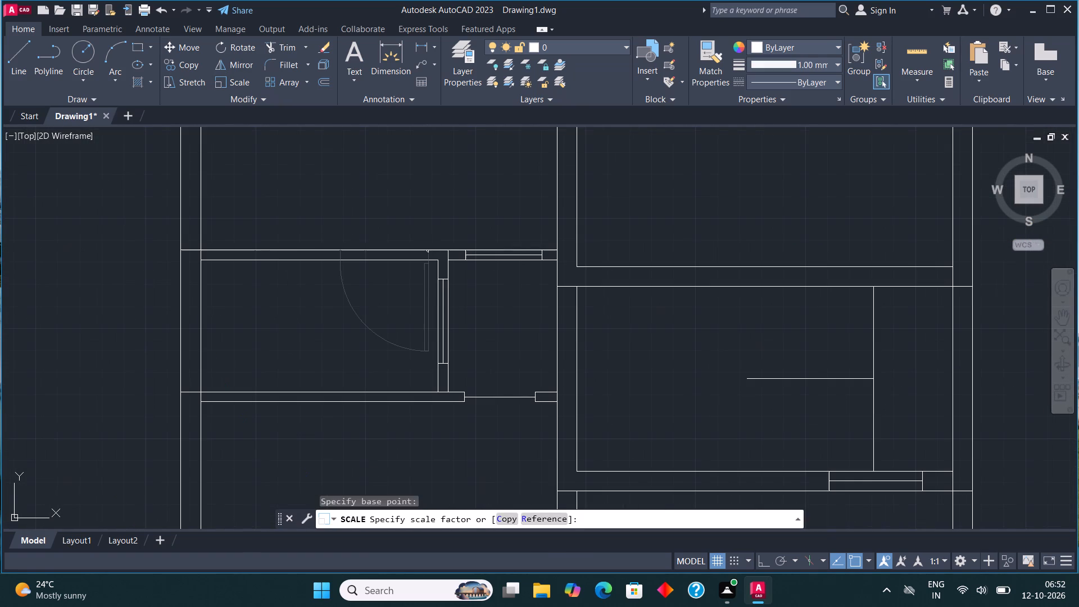
pyautogui.click(418, 284)
# Copy the upper-left horizontal-leaf door onto the central partition's right face, just below the small passage's bottom opening.
pyautogui.scroll(-1, 429, 209)
pyautogui.scroll(-1, 497, 240)
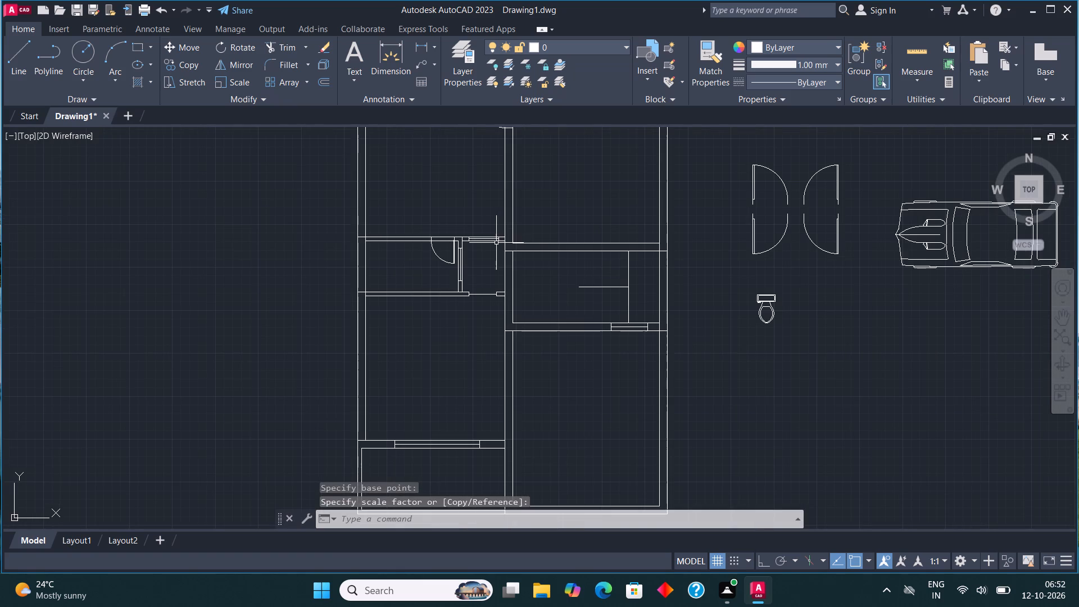
pyautogui.moveTo(538, 260); pyautogui.dragTo(478, 301, button='middle')
pyautogui.moveTo(477, 316); pyautogui.dragTo(475, 427, button='middle')
pyautogui.scroll(-1, 599, 269)
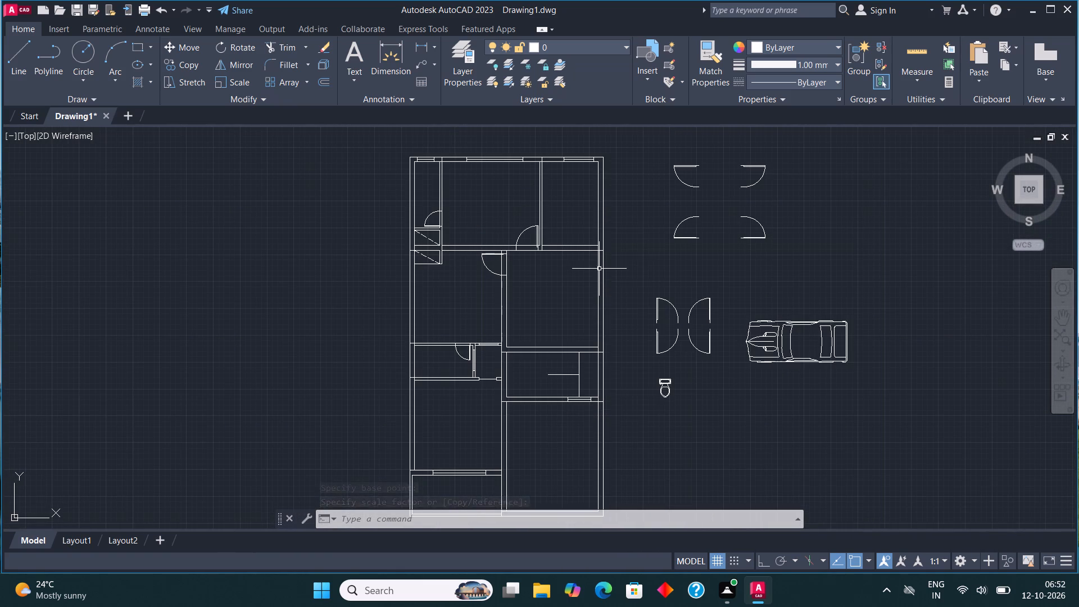
pyautogui.click(690, 165)
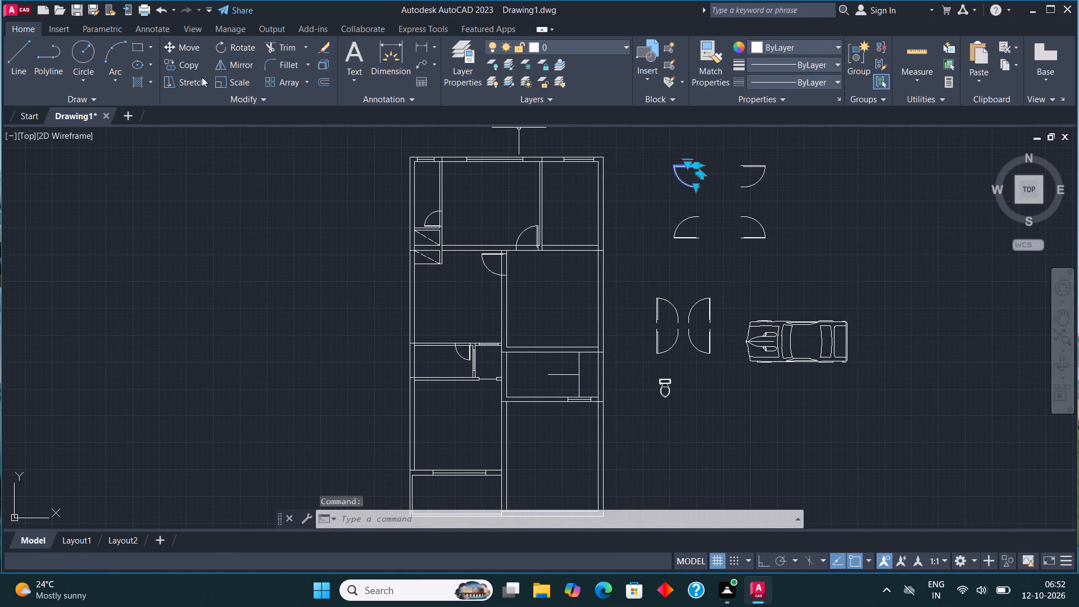
pyautogui.click(175, 61)
pyautogui.scroll(4, 708, 166)
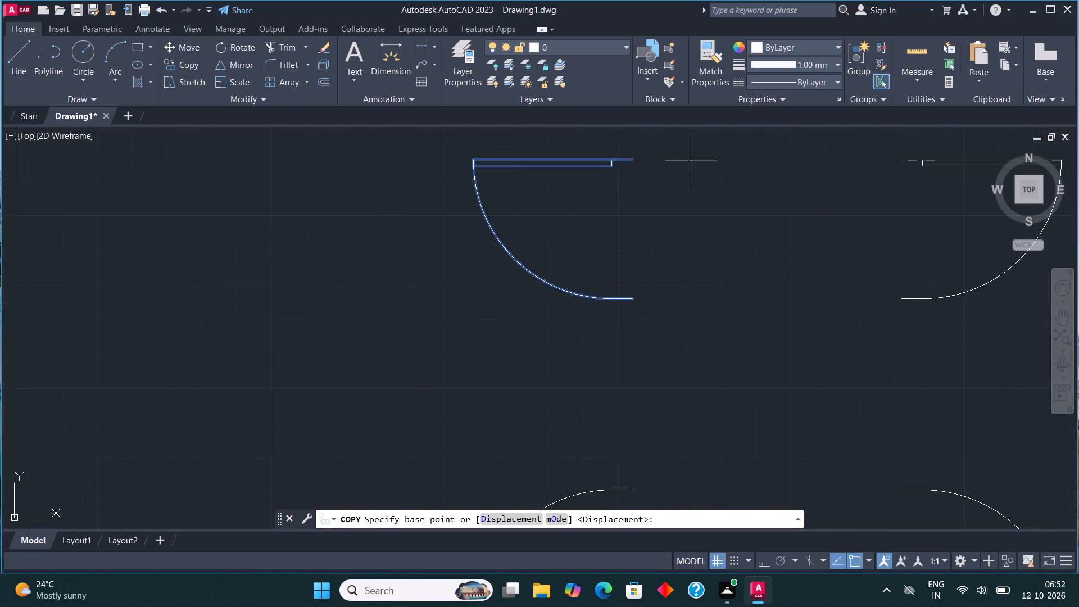
pyautogui.click(637, 162)
pyautogui.scroll(-6, 723, 162)
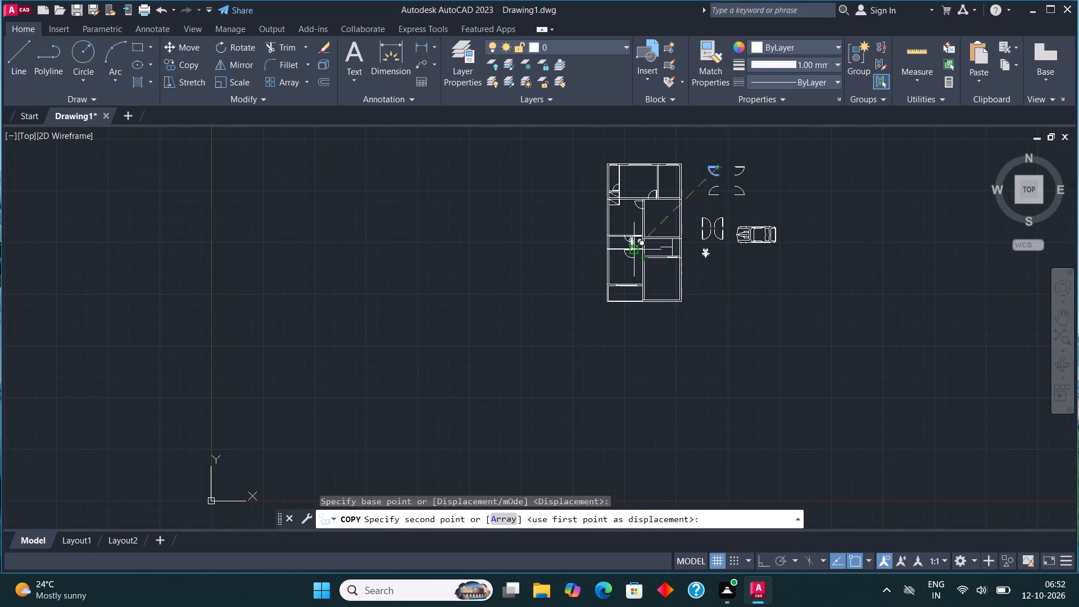
pyautogui.scroll(4, 631, 246)
pyautogui.scroll(4, 693, 283)
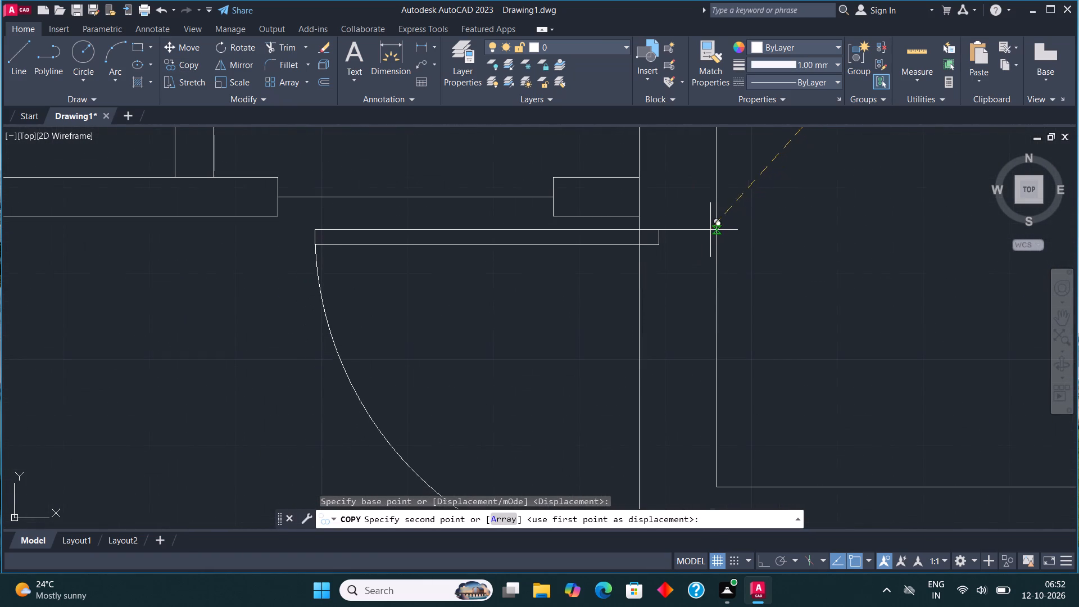
pyautogui.click(717, 224)
pyautogui.scroll(-3, 450, 251)
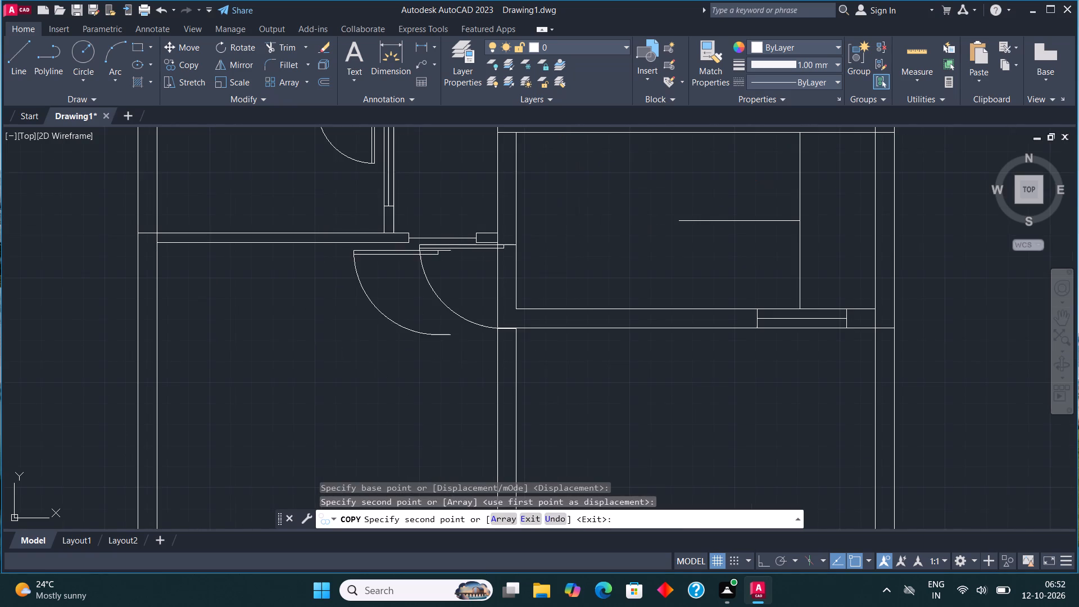
pyautogui.press('Escape')
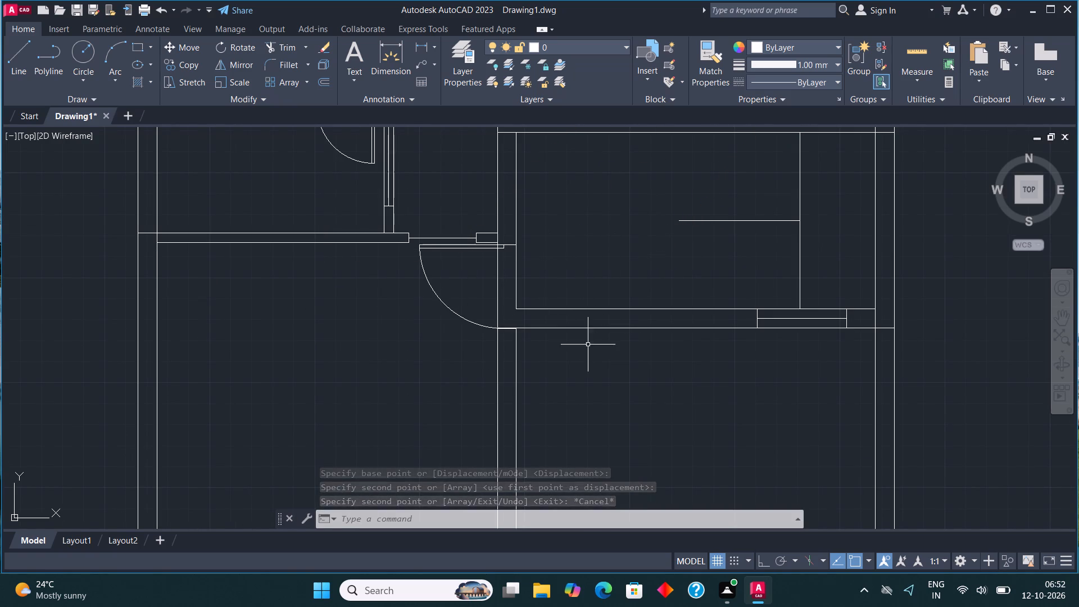
# Scale the door below the small passage down freehand from its hinge-side end point on the partition's right face.
pyautogui.moveTo(500, 321); pyautogui.dragTo(557, 346, button='middle')
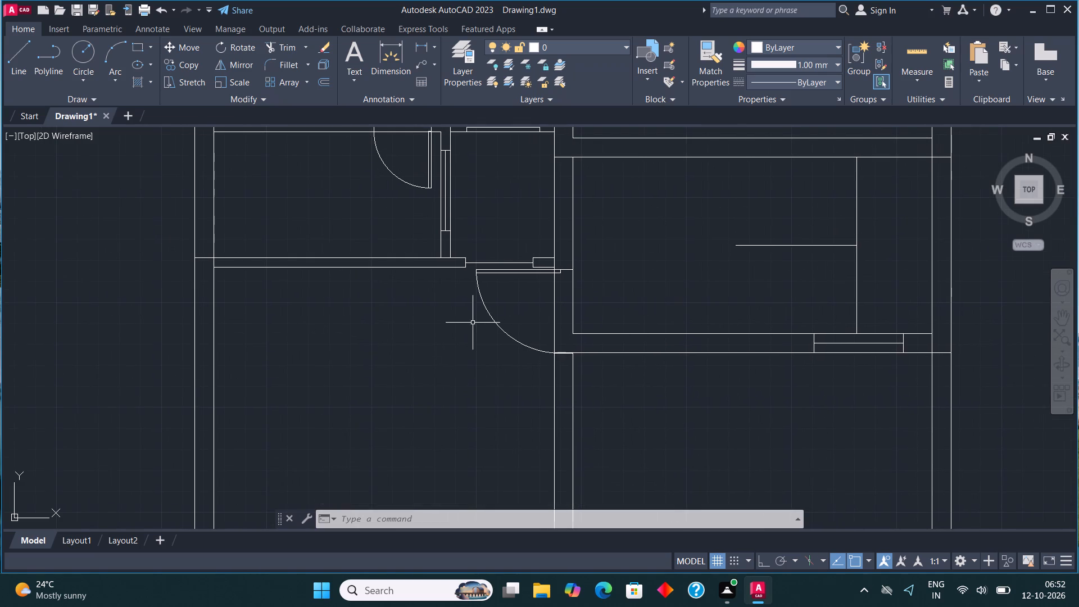
pyautogui.scroll(1, 472, 323)
pyautogui.click(494, 311)
pyautogui.click(489, 297)
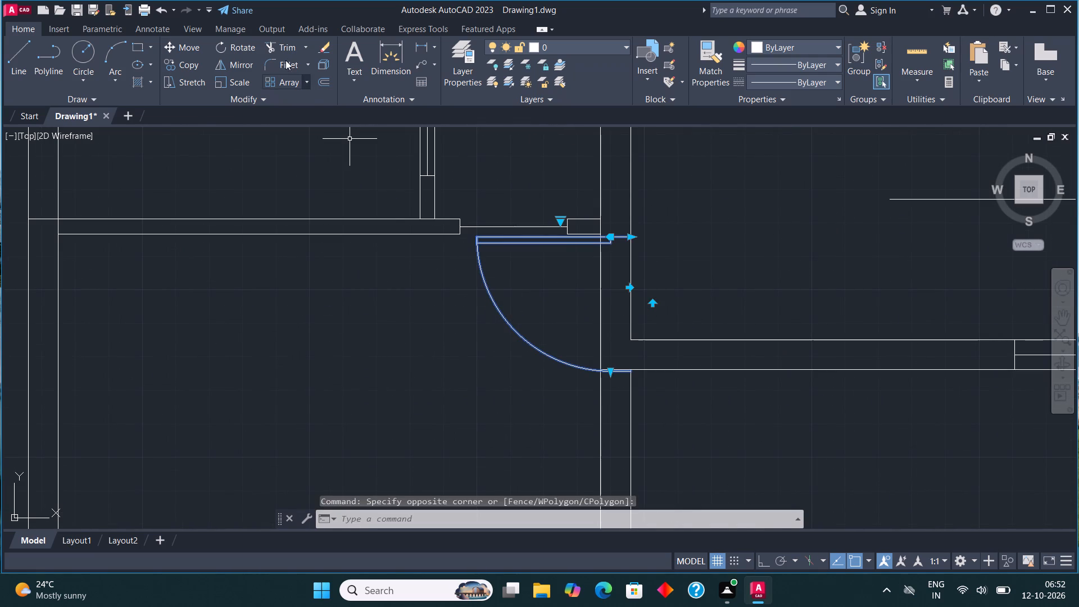
pyautogui.click(235, 79)
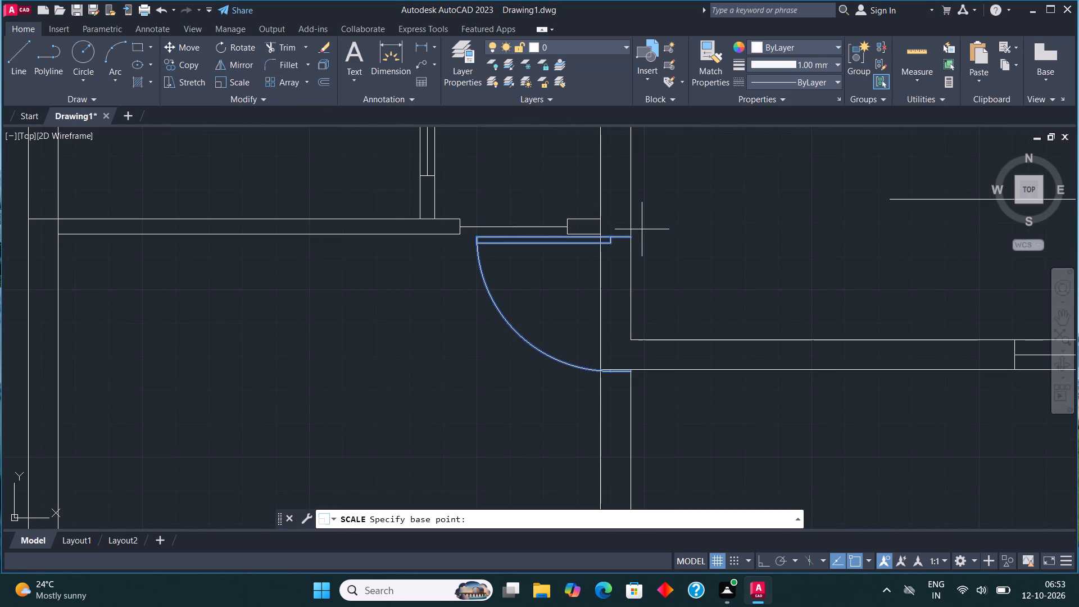
pyautogui.click(632, 237)
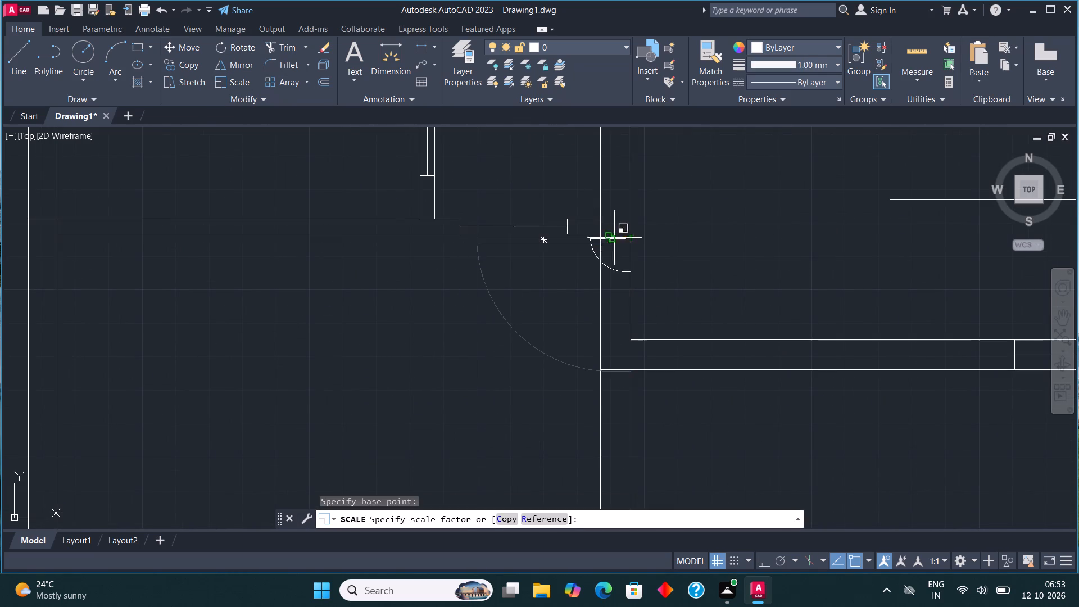
pyautogui.click(581, 248)
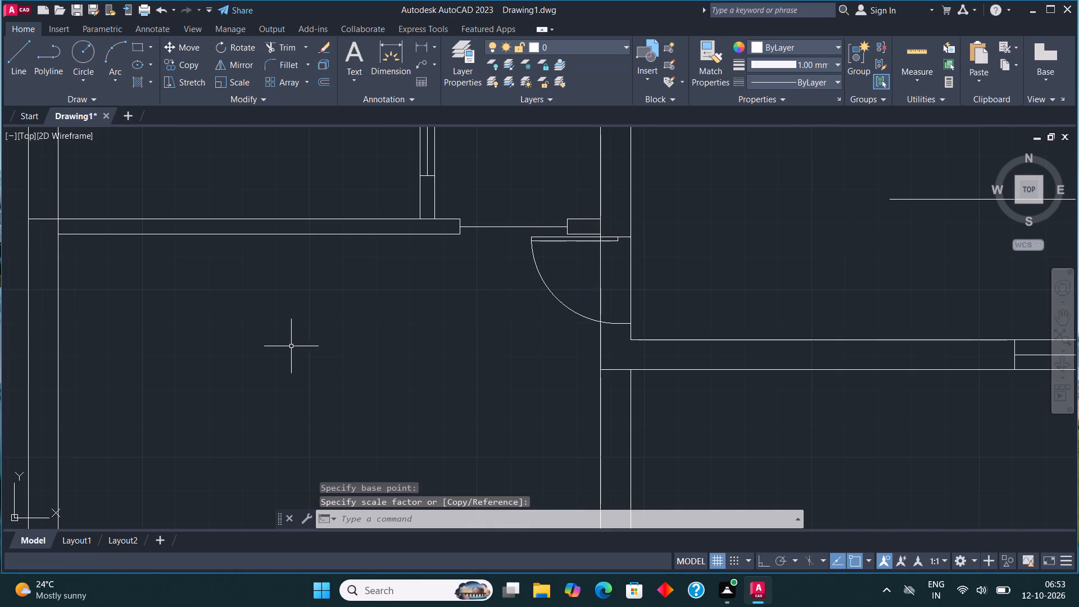
# Move the upper-right vertical-leaf door against the upper-left one so their arc ends meet as a double door.
pyautogui.scroll(-2, 289, 346)
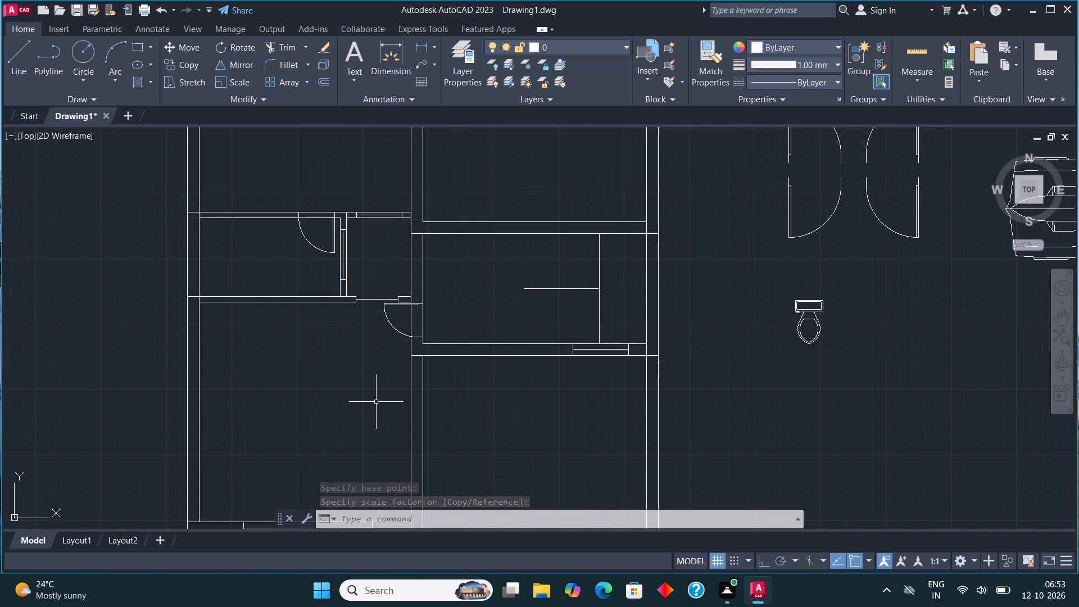
pyautogui.scroll(-2, 376, 402)
pyautogui.scroll(3, 576, 279)
pyautogui.click(541, 347)
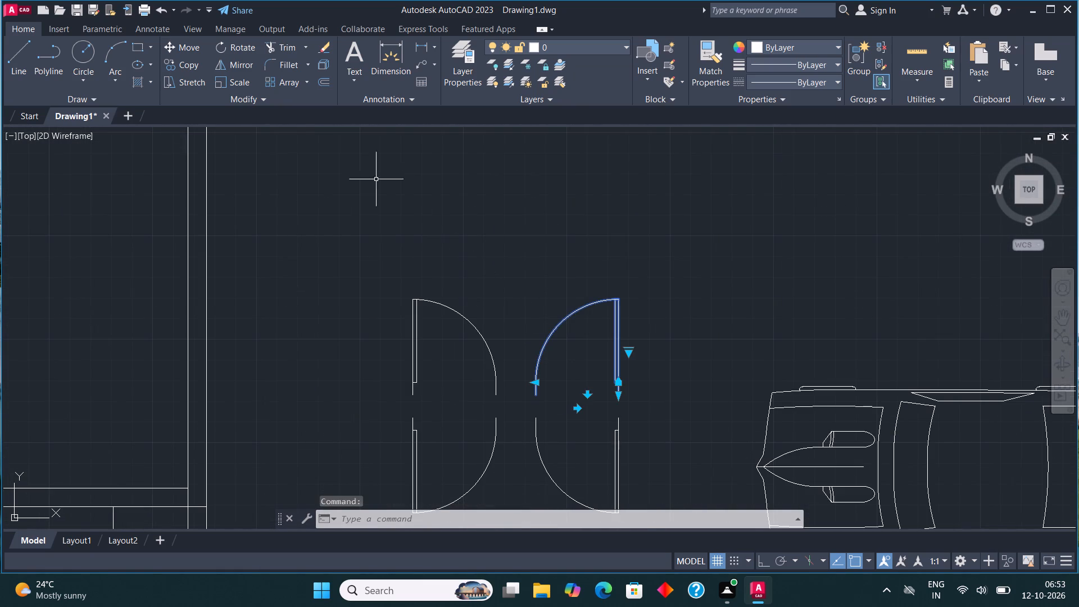
pyautogui.click(183, 44)
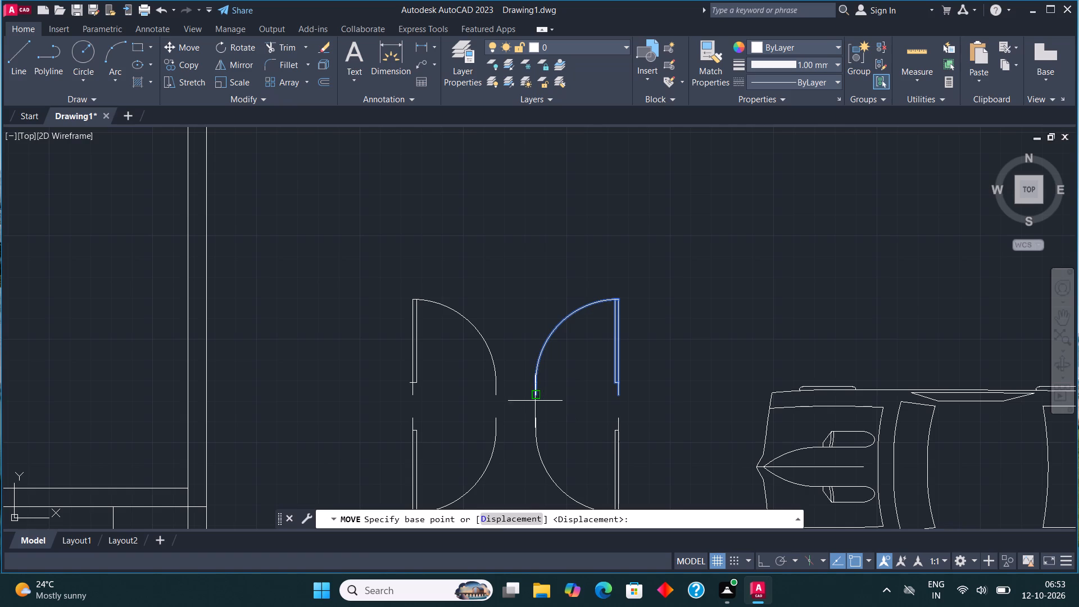
pyautogui.click(534, 395)
pyautogui.click(498, 393)
# Scale the two joined door leaves down freehand together from a point inside the left leaf.
pyautogui.moveTo(527, 377); pyautogui.dragTo(488, 349)
pyautogui.click(414, 304)
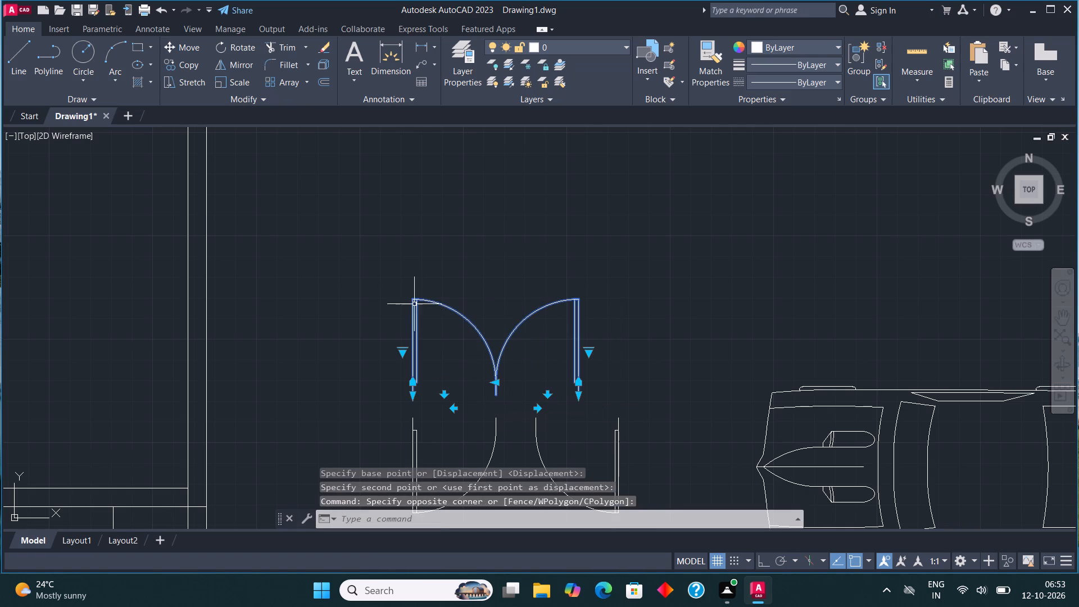
pyautogui.click(232, 83)
pyautogui.click(459, 366)
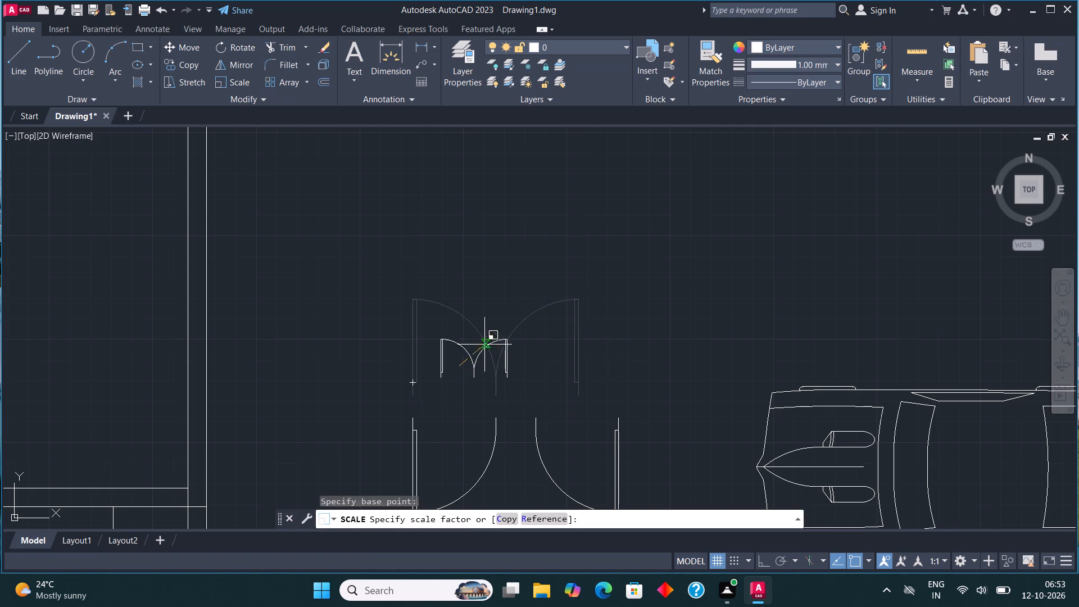
pyautogui.click(491, 346)
# Copy the scaled-down double door onto the bottom and top walls of the stair room, near their left ends.
pyautogui.moveTo(503, 374); pyautogui.dragTo(488, 370)
pyautogui.click(374, 339)
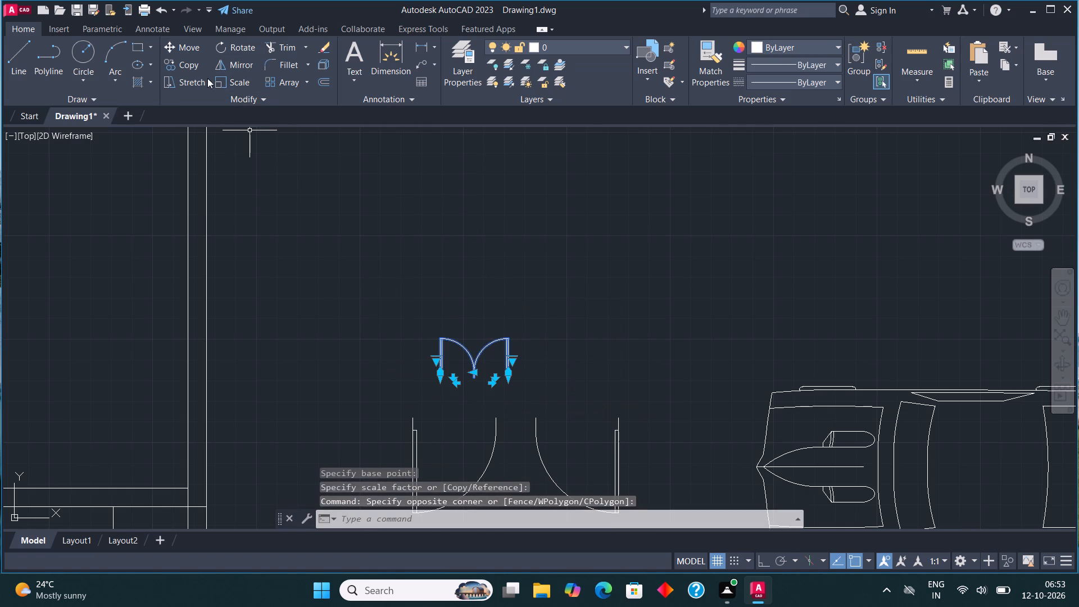
pyautogui.click(192, 70)
pyautogui.click(509, 384)
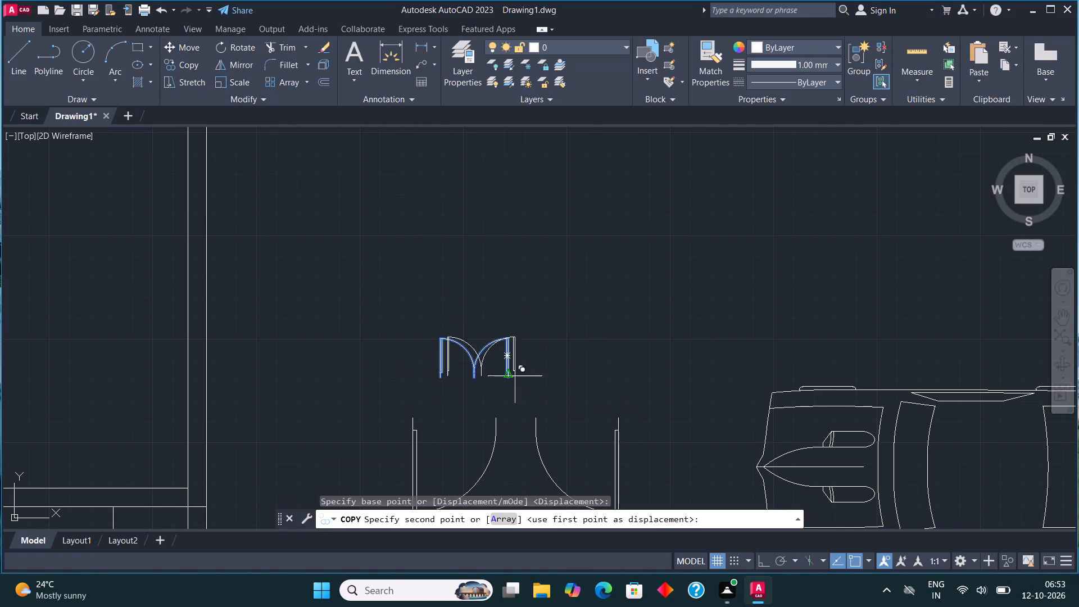
pyautogui.scroll(-2, 640, 273)
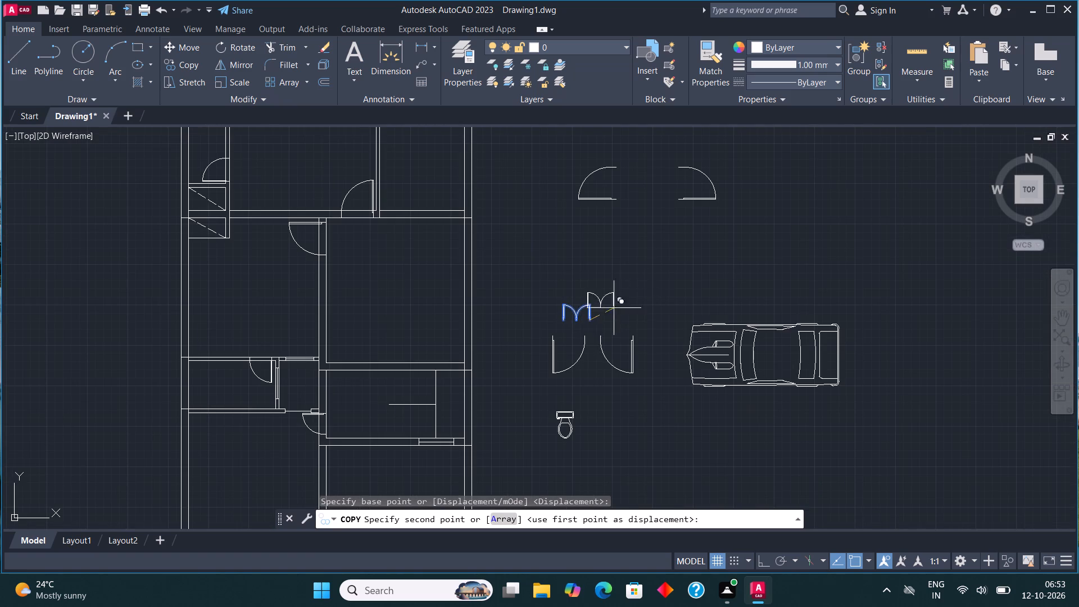
pyautogui.moveTo(691, 252); pyautogui.dragTo(794, 134, button='middle')
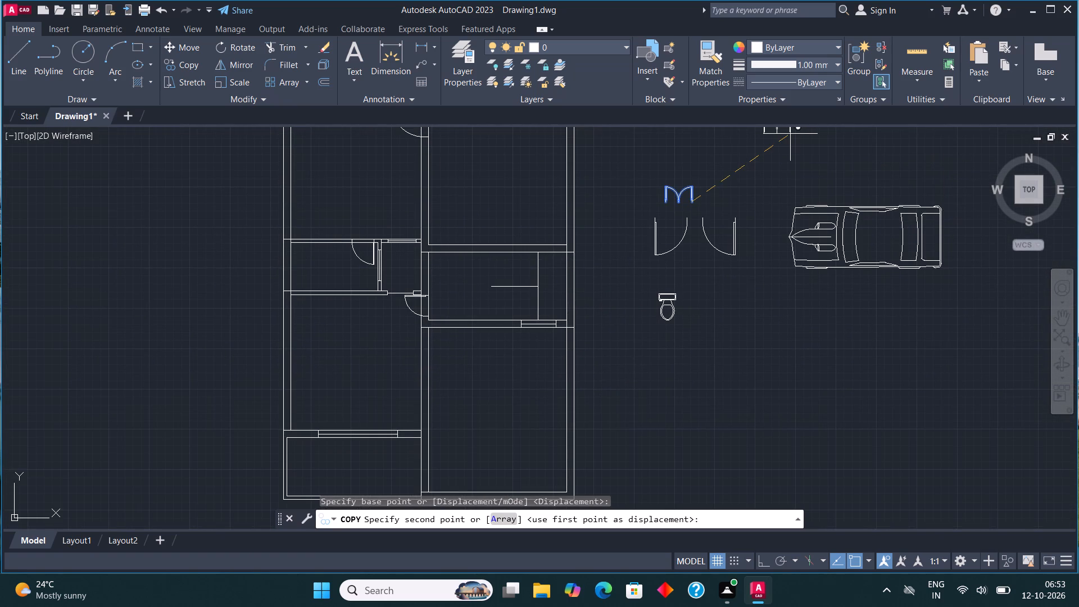
pyautogui.scroll(3, 460, 329)
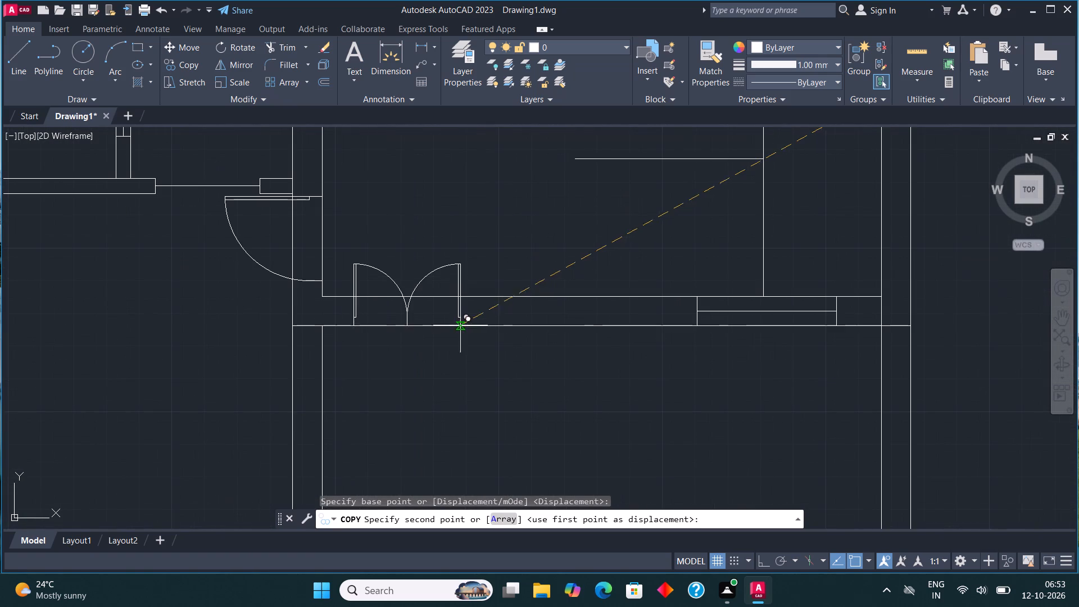
pyautogui.click(465, 324)
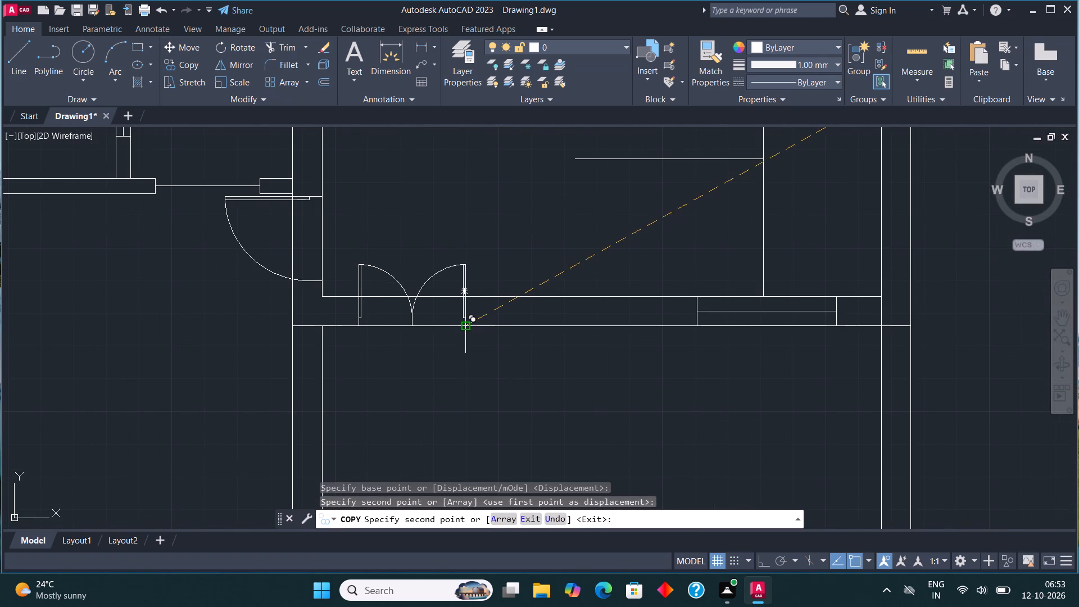
pyautogui.scroll(-2, 477, 374)
pyautogui.scroll(2, 470, 238)
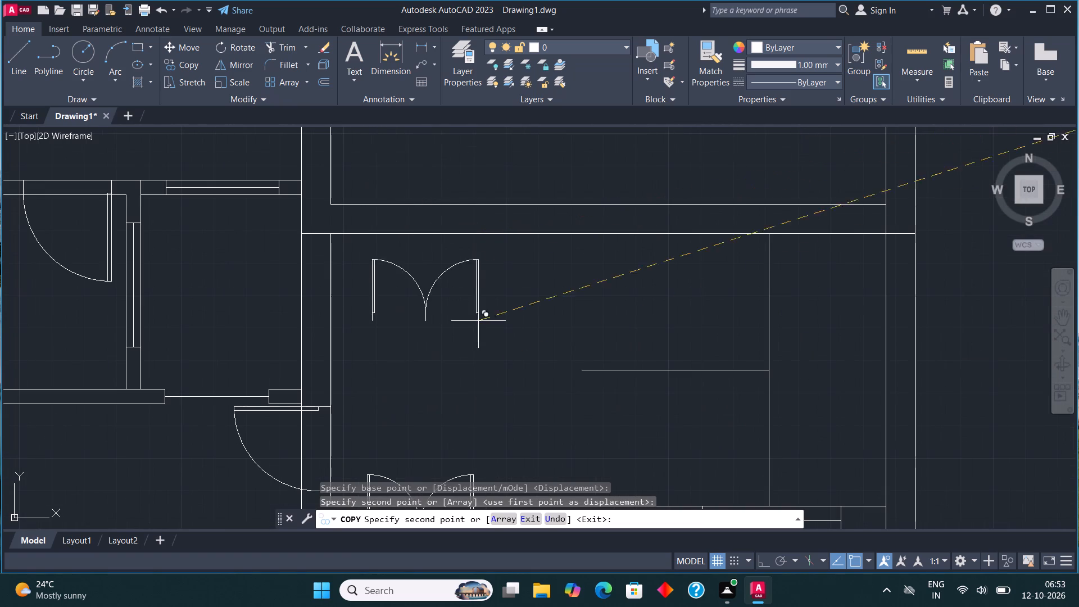
pyautogui.click(475, 235)
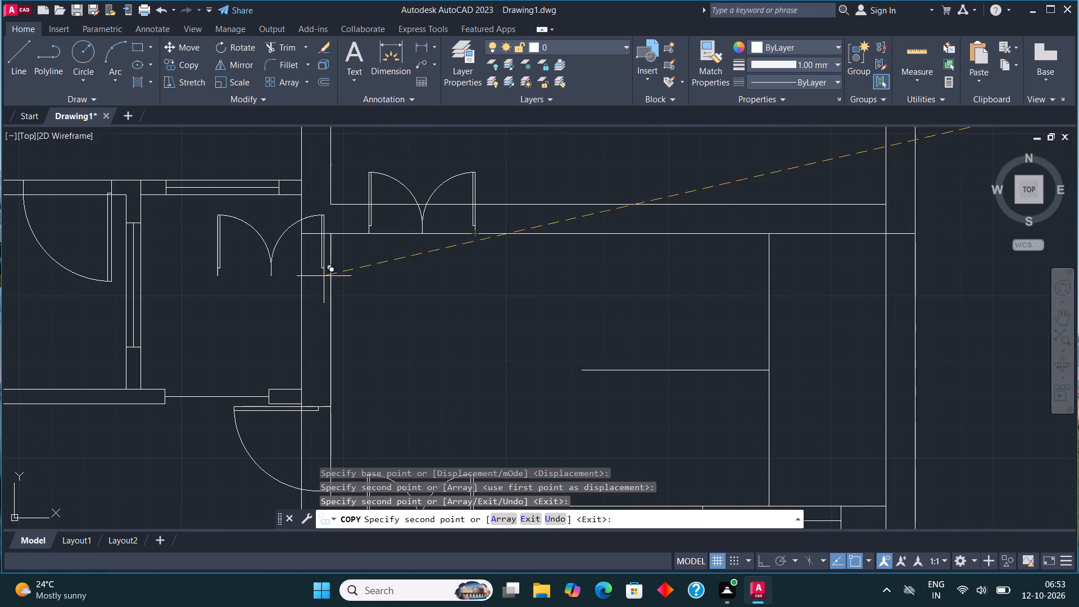
pyautogui.scroll(-3, 371, 275)
pyautogui.press('Escape')
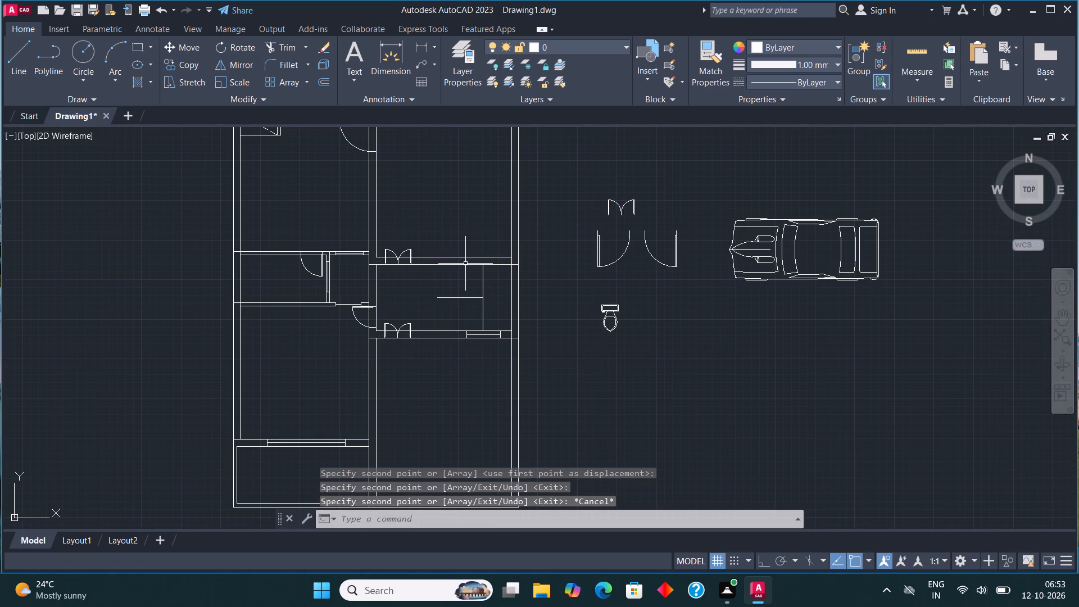
# Trim the wall lines across the three single-door openings around the upper rooms.
pyautogui.scroll(-1, 465, 264)
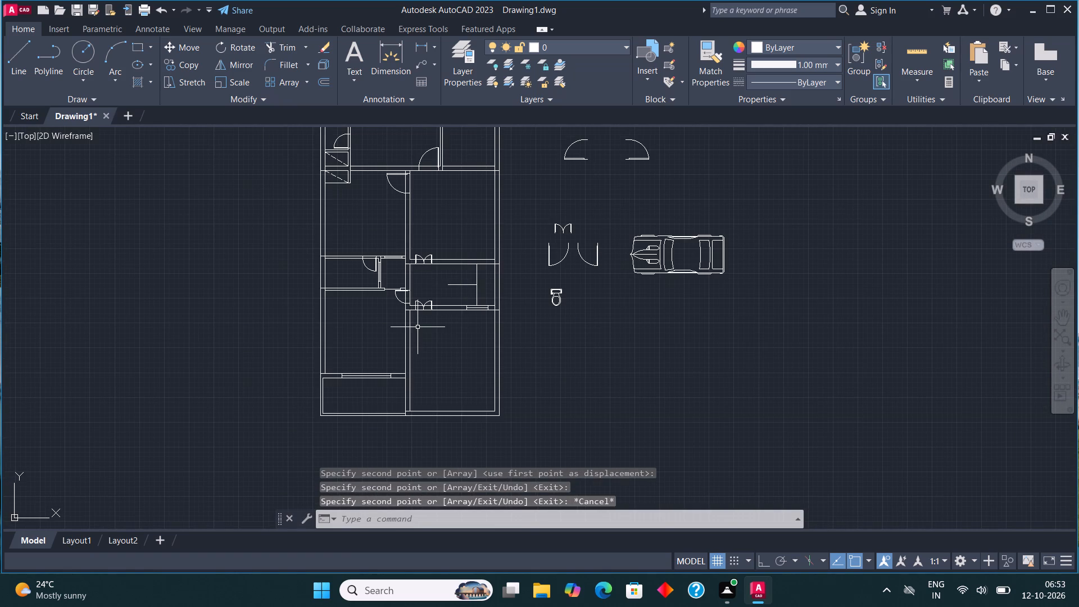
pyautogui.moveTo(415, 328); pyautogui.dragTo(423, 377, button='middle')
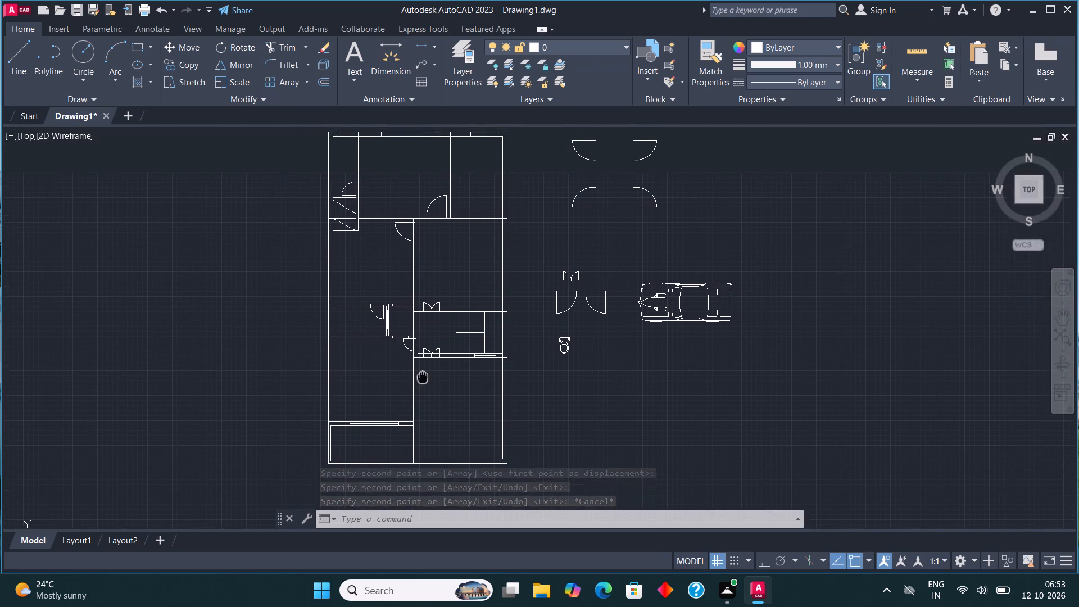
pyautogui.moveTo(423, 377); pyautogui.dragTo(430, 405, button='middle')
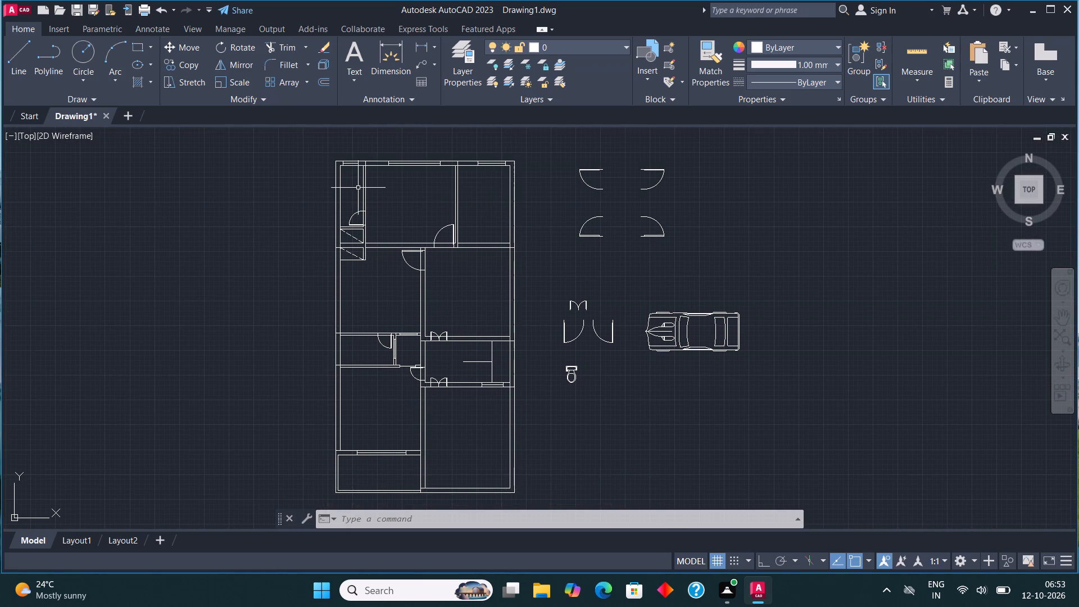
pyautogui.scroll(4, 358, 190)
pyautogui.click(283, 48)
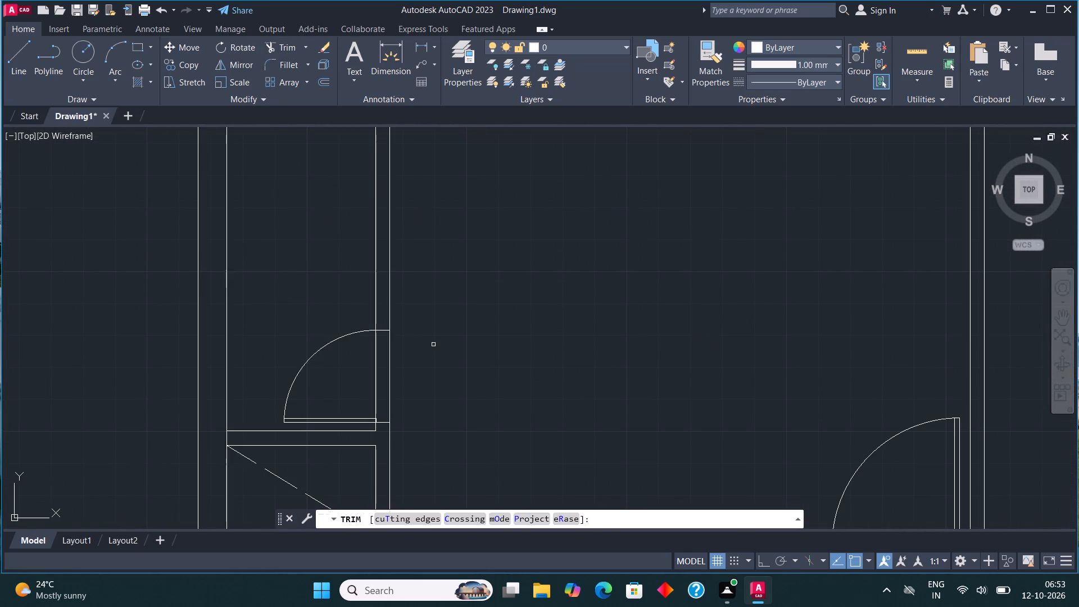
pyautogui.click(362, 368)
pyautogui.click(490, 351)
pyautogui.scroll(-2, 572, 213)
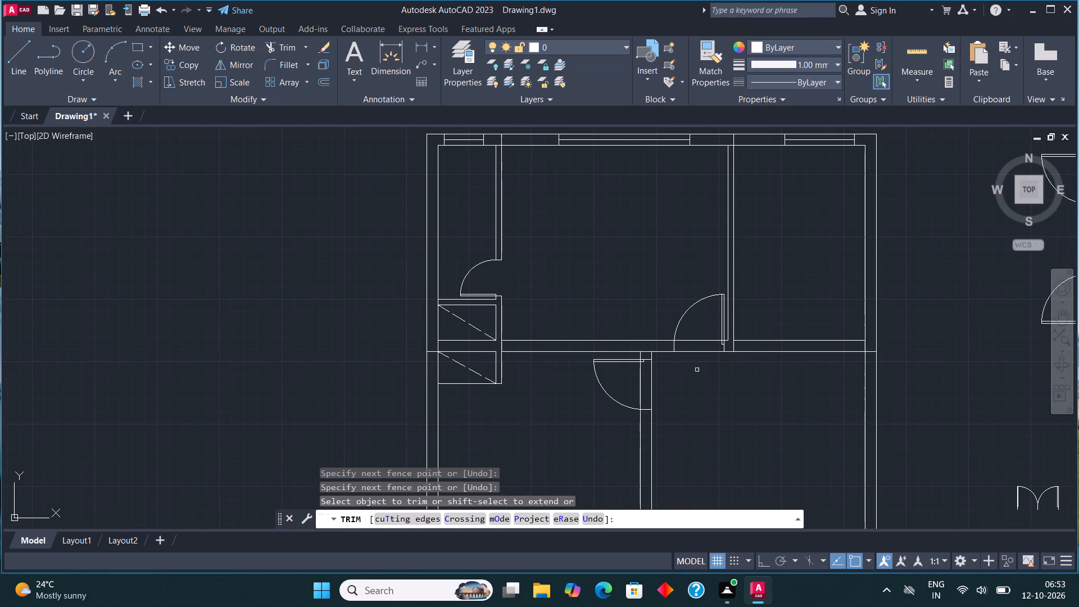
pyautogui.click(699, 370)
pyautogui.click(700, 330)
pyautogui.click(632, 391)
pyautogui.click(683, 387)
# Trim the wall lines across the door opening in the top wall of the small room beside the passage.
pyautogui.scroll(-2, 563, 206)
pyautogui.scroll(3, 557, 381)
pyautogui.click(566, 294)
pyautogui.click(568, 223)
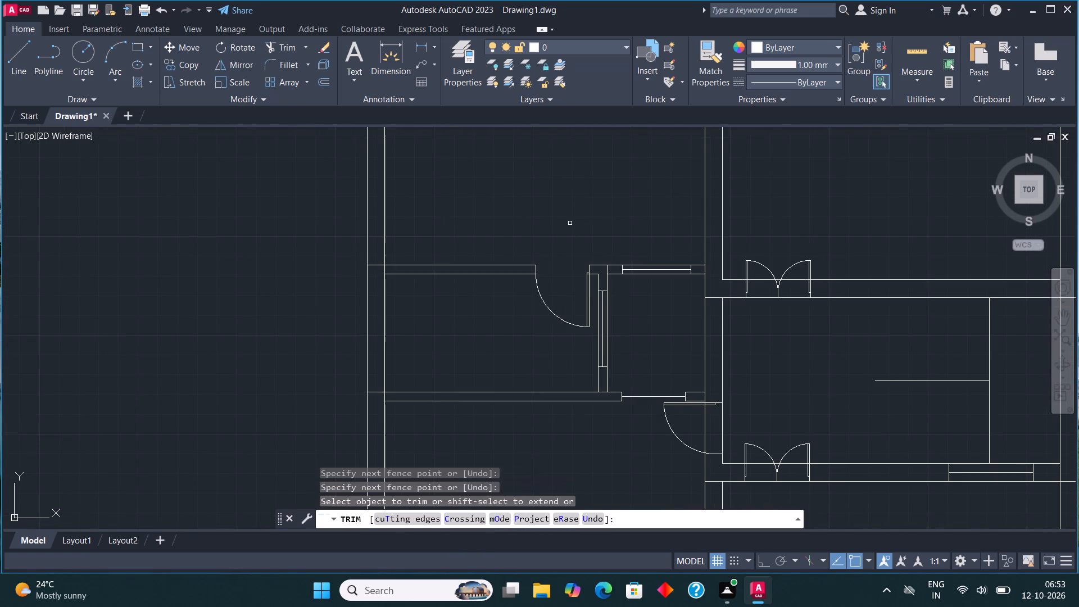
# Trim the wall lines across the double door in the stair room's top wall, including the leftover piece between the arcs.
pyautogui.click(760, 275)
pyautogui.click(760, 309)
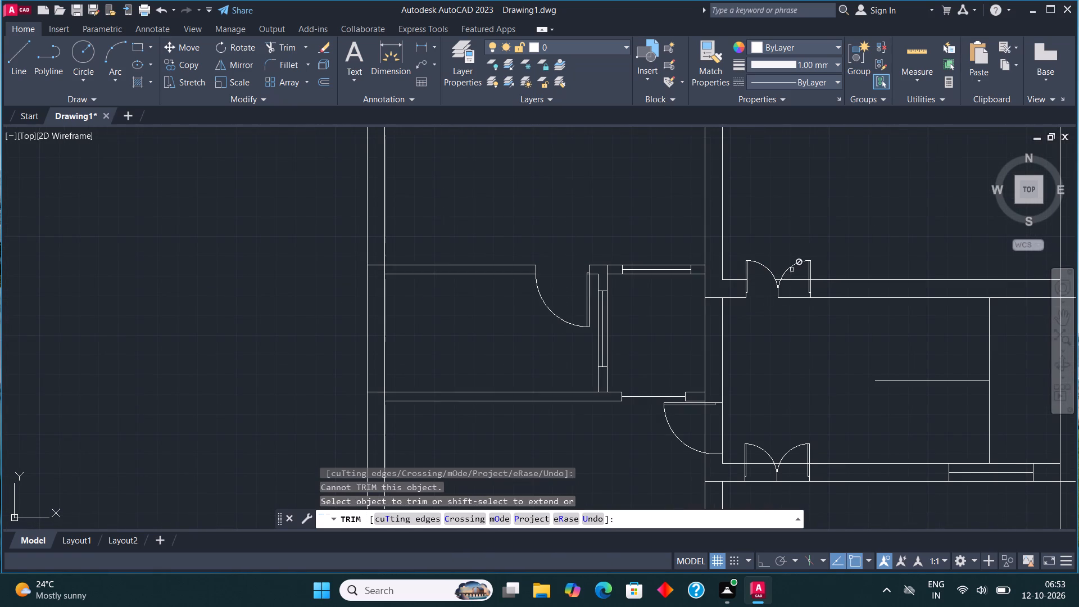
pyautogui.click(792, 278)
pyautogui.click(794, 306)
pyautogui.scroll(3, 790, 283)
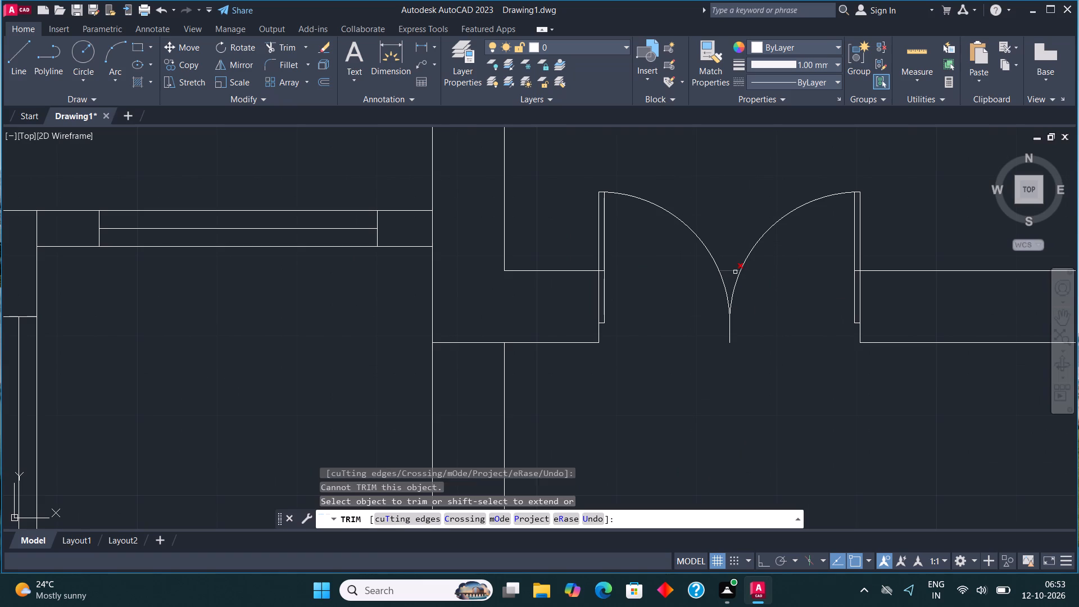
pyautogui.click(735, 272)
pyautogui.scroll(-3, 714, 212)
# Trim the wall lines across the single door below the small passage and the double door in the stair room's bottom wall.
pyautogui.click(643, 378)
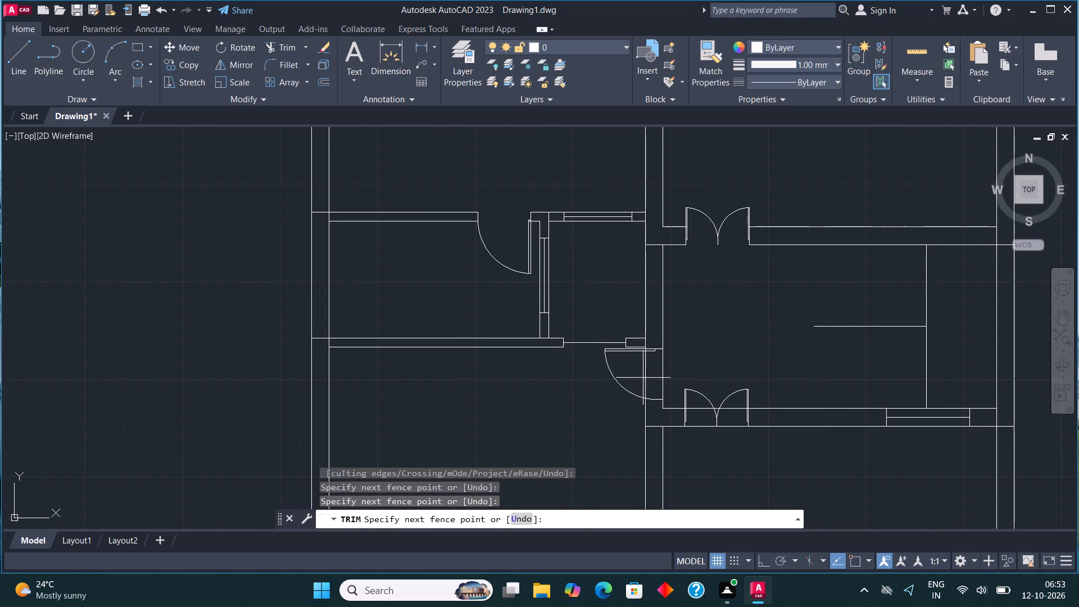
pyautogui.click(679, 366)
pyautogui.click(696, 400)
pyautogui.click(697, 447)
pyautogui.scroll(1, 721, 431)
pyautogui.moveTo(733, 382); pyautogui.dragTo(734, 392)
pyautogui.click(734, 451)
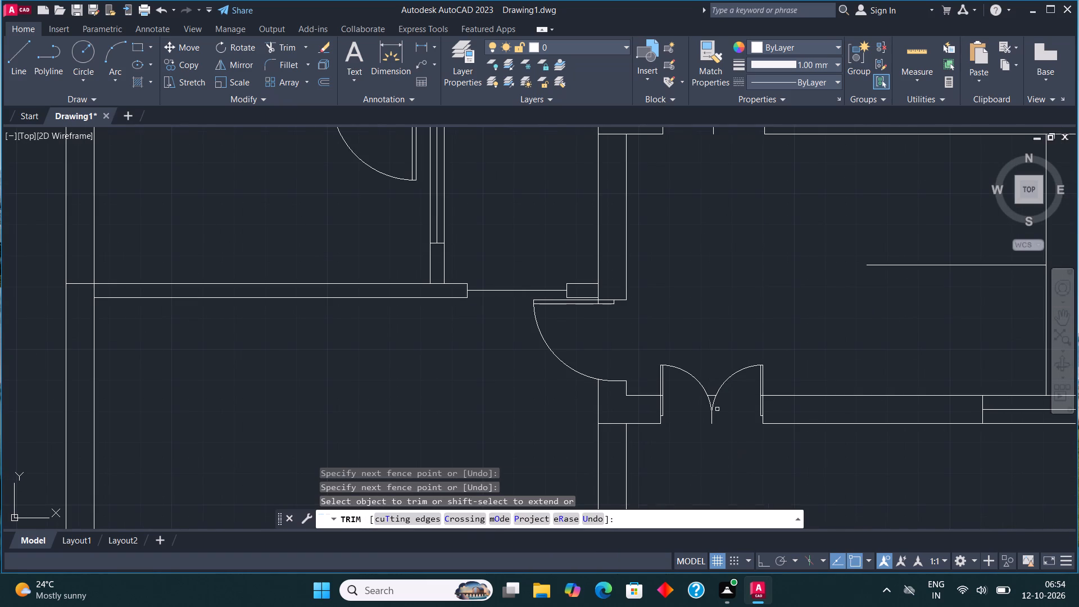
pyautogui.click(711, 393)
pyautogui.click(712, 402)
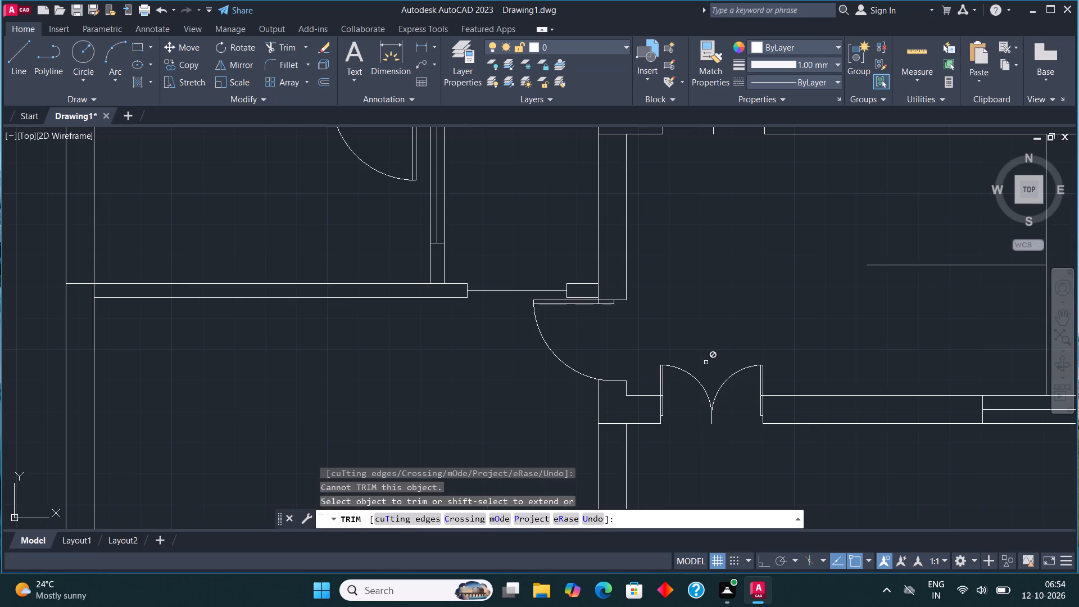
pyautogui.scroll(-4, 688, 341)
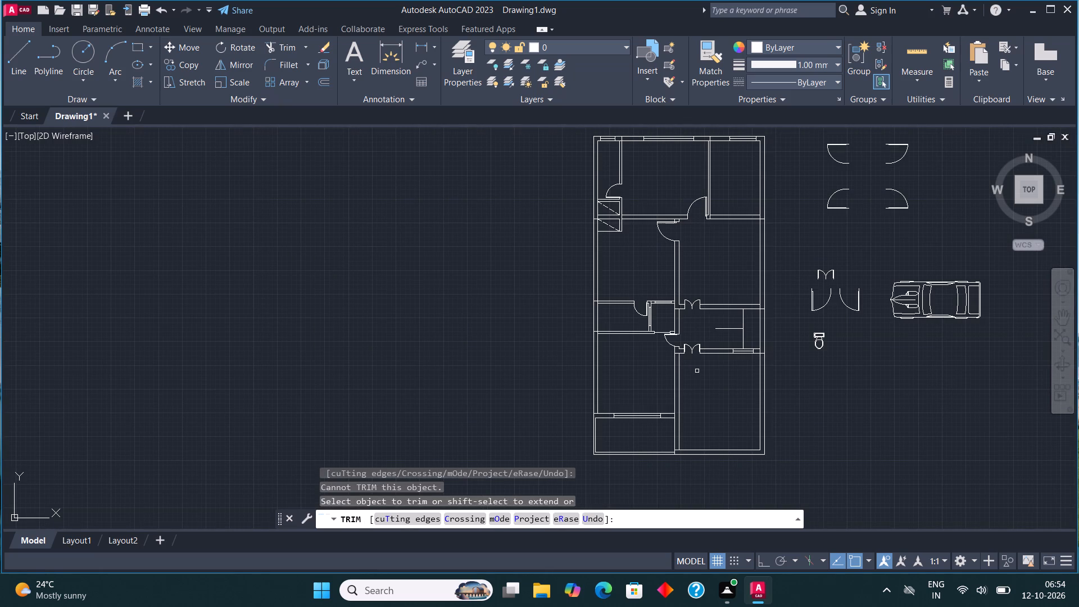
pyautogui.press('Escape')
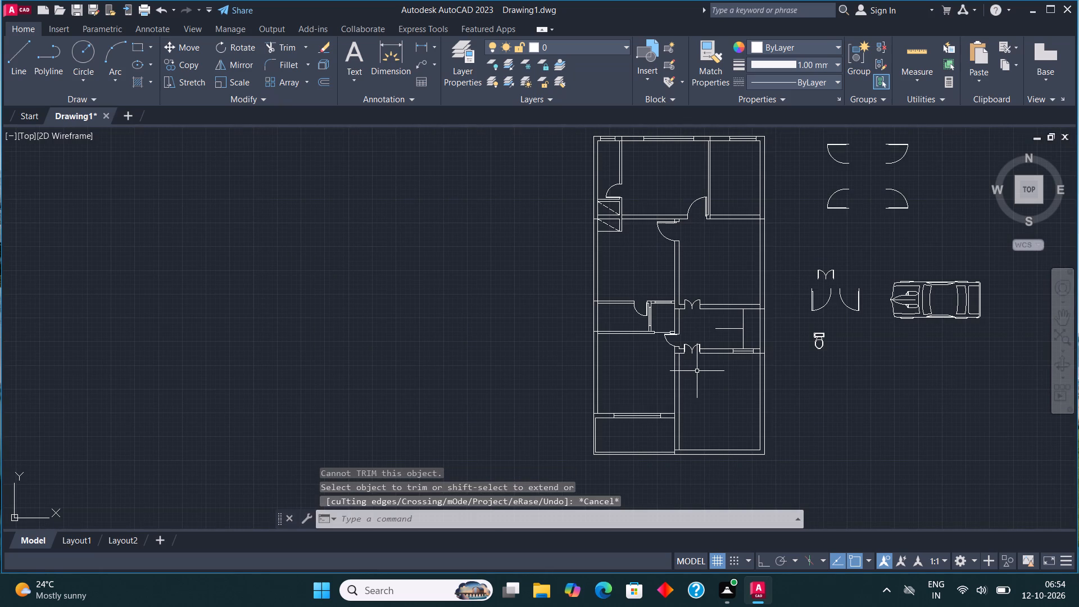
# Trim away the inner line of the bottom wall in the lower-right room.
pyautogui.scroll(-1, 697, 371)
pyautogui.scroll(3, 706, 434)
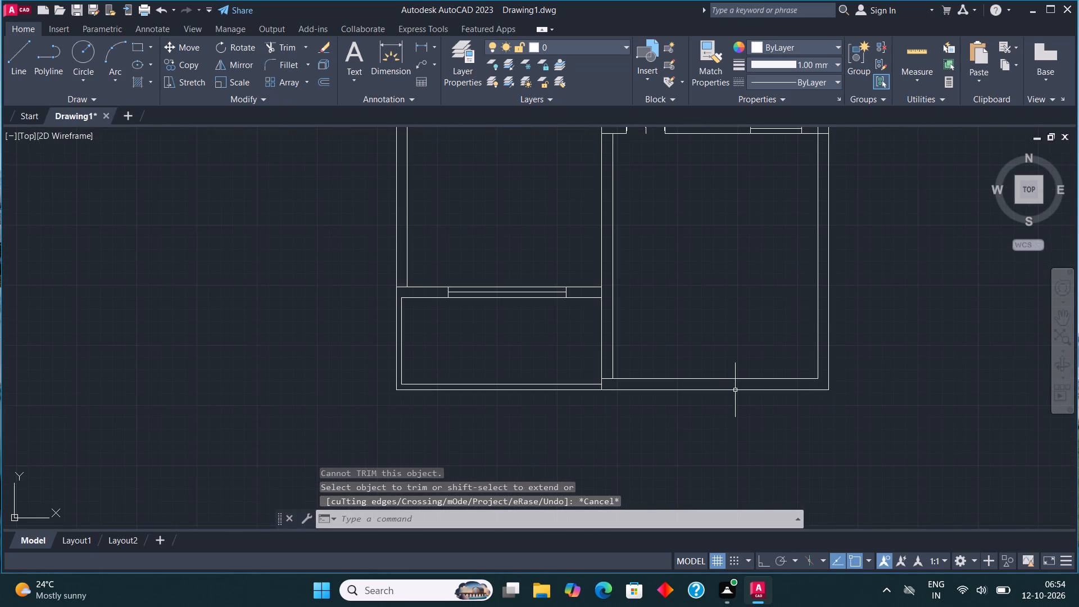
pyautogui.moveTo(726, 391); pyautogui.dragTo(702, 420, button='middle')
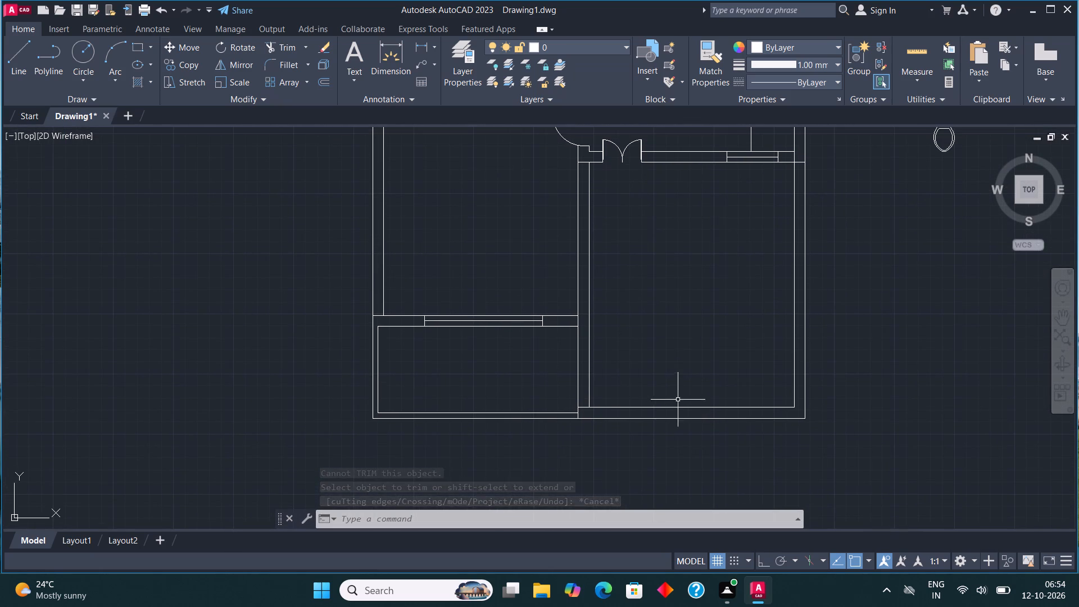
pyautogui.scroll(2, 737, 414)
pyautogui.moveTo(731, 414); pyautogui.dragTo(708, 414, button='middle')
pyautogui.click(283, 46)
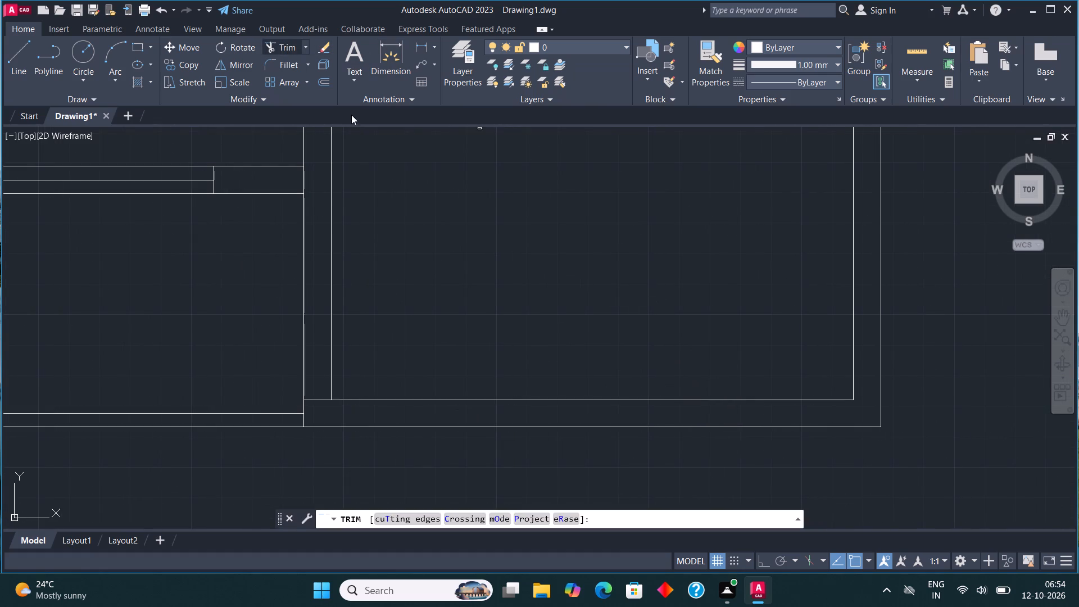
pyautogui.click(478, 413)
pyautogui.click(477, 358)
pyautogui.press('Escape')
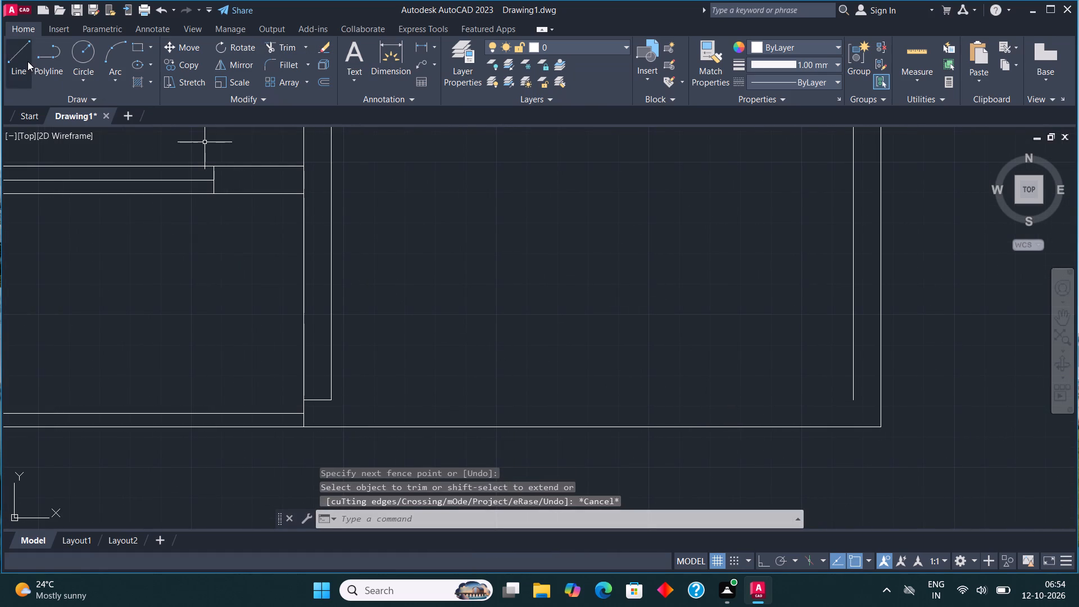
# Draw a line extending the adjacent room's inner bottom-wall line across to the right outer wall, ending with a short segment up its inner face.
pyautogui.click(28, 61)
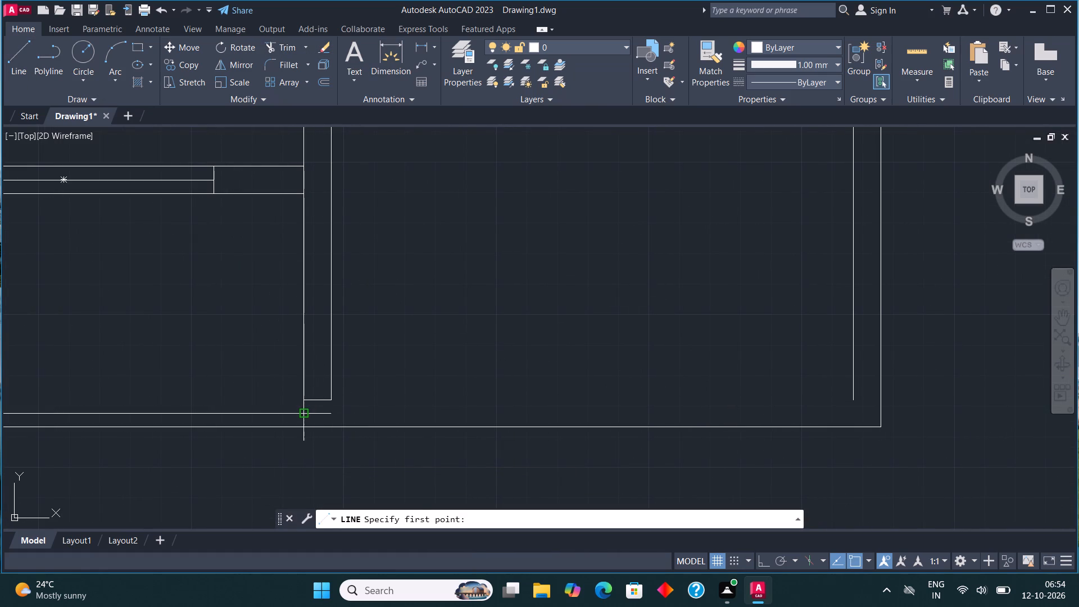
pyautogui.click(307, 415)
pyautogui.click(854, 415)
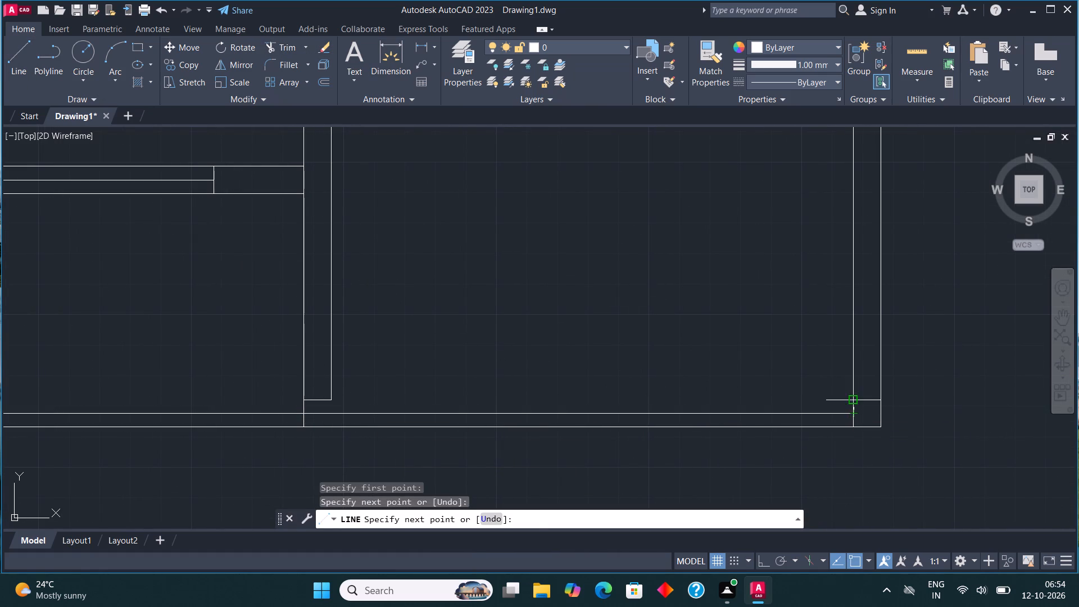
pyautogui.click(851, 396)
pyautogui.press('Escape')
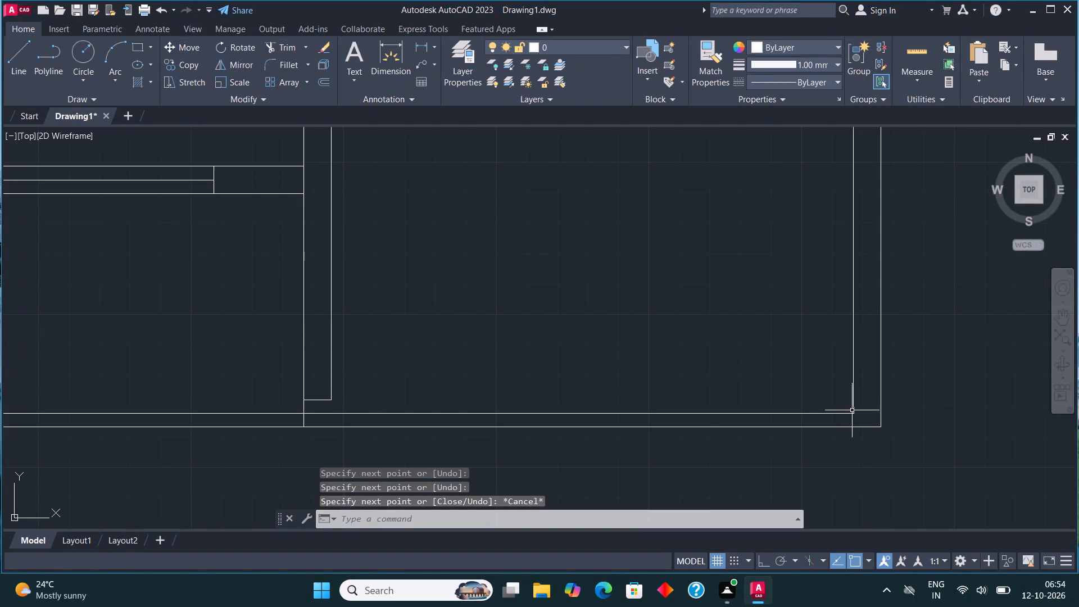
# Delete the short vertical segment and use Fillet to join the right wall's inner line to the new bottom-wall line.
pyautogui.click(852, 410)
pyautogui.press('Delete')
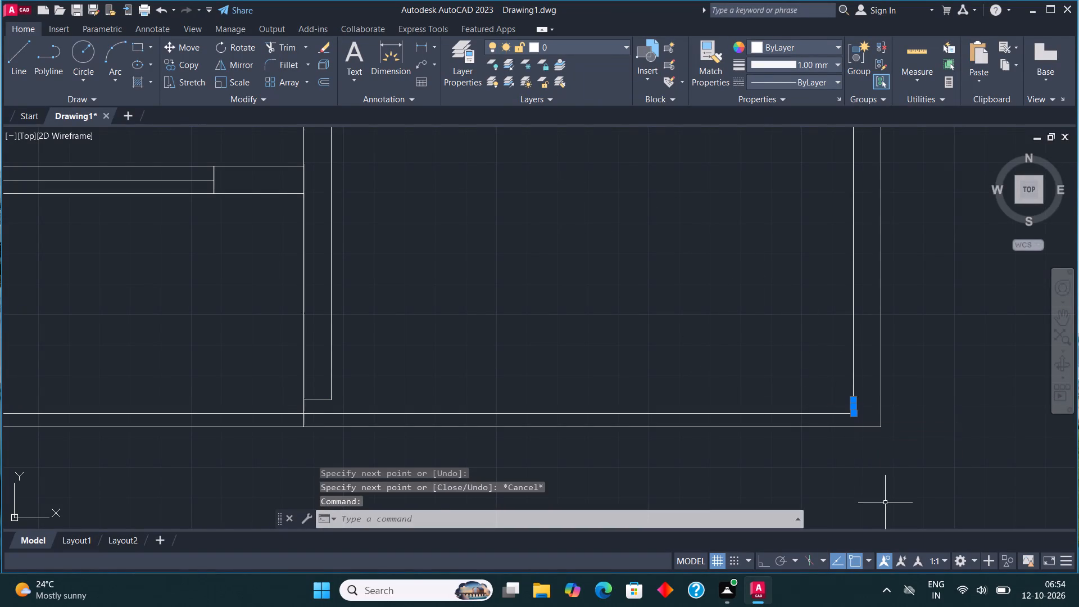
pyautogui.press('Delete')
pyautogui.click(285, 64)
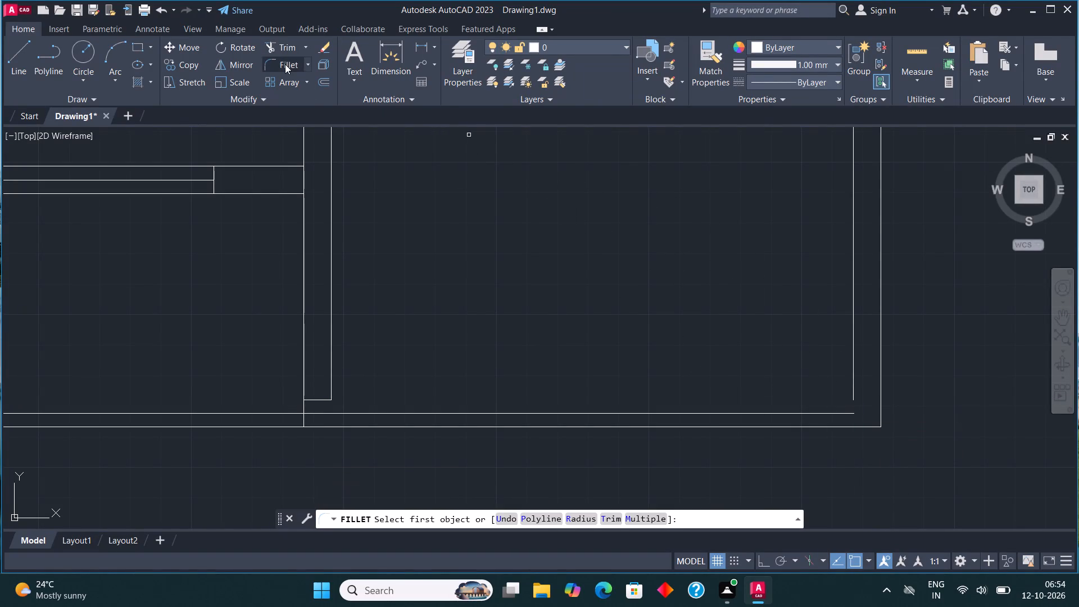
pyautogui.click(852, 384)
pyautogui.click(824, 414)
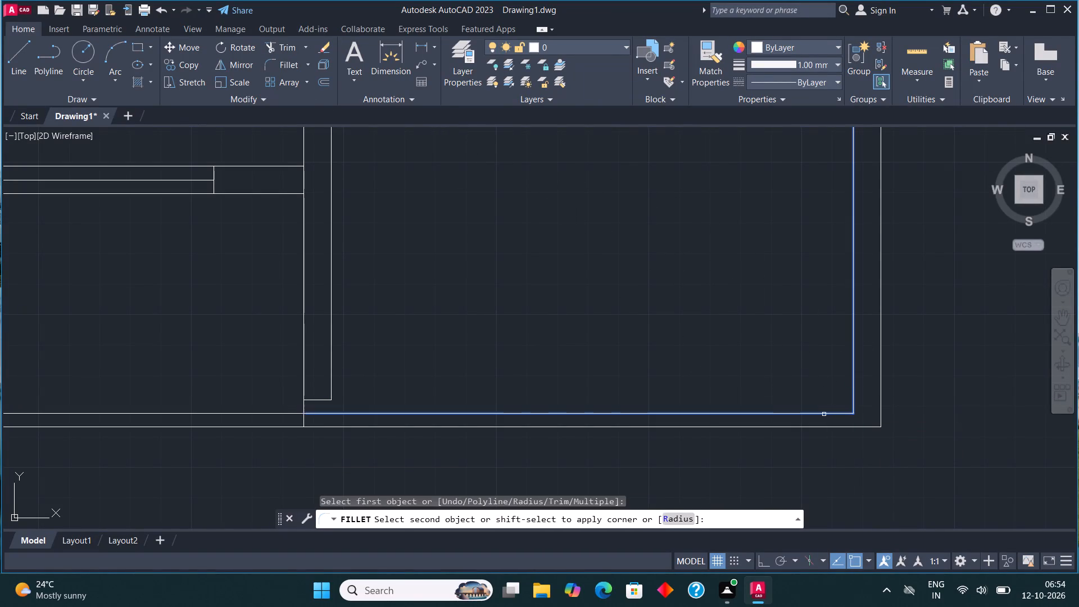
# Draw a small rectangular column at the outer bottom-right corner of the lower-right room, slightly larger than the wall thickness.
pyautogui.click(137, 44)
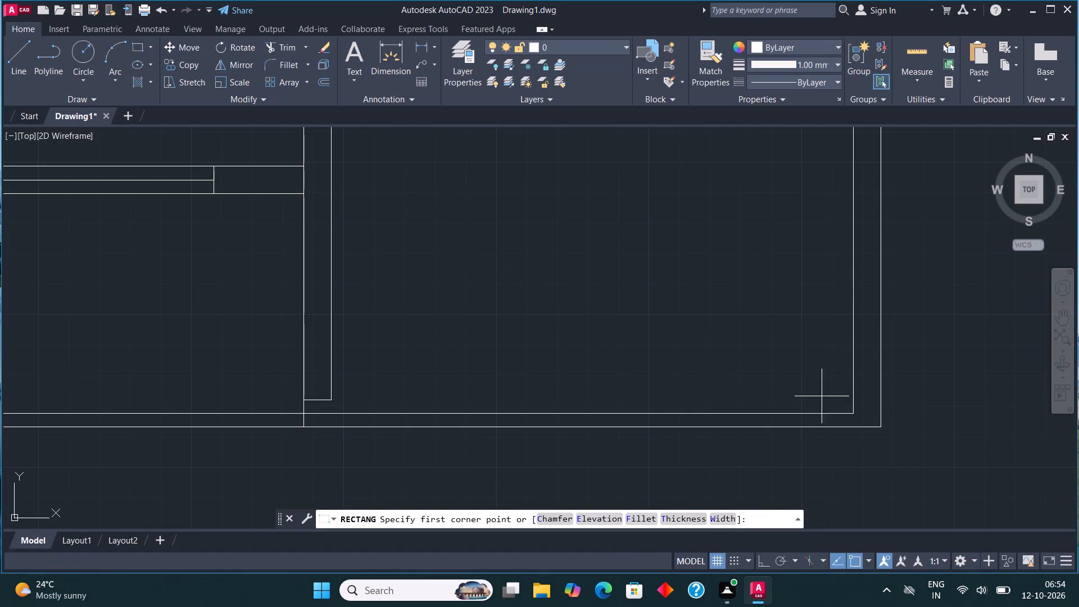
pyautogui.click(885, 422)
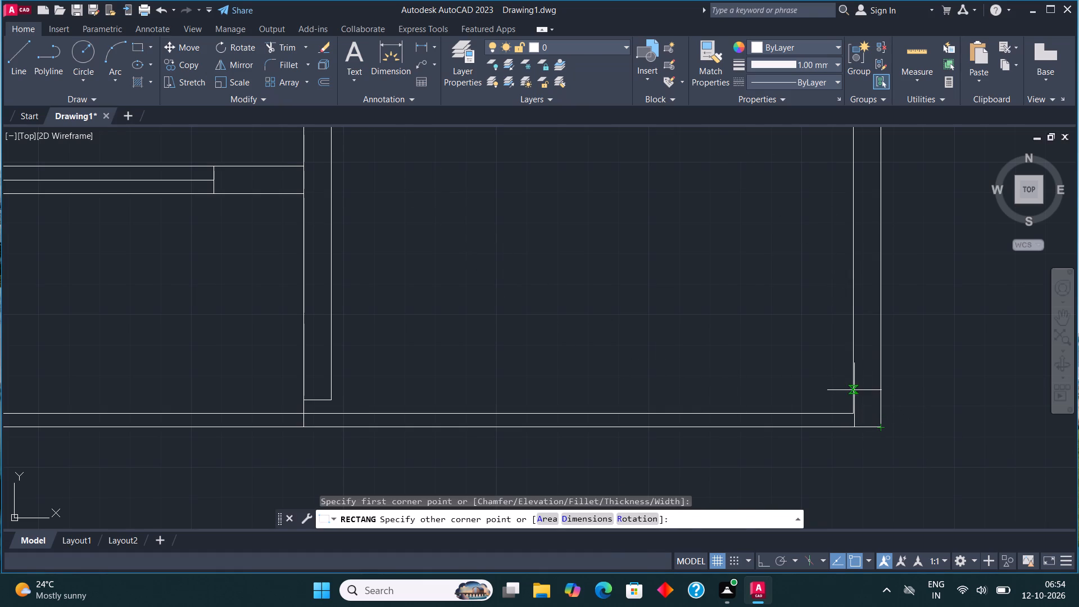
pyautogui.click(846, 397)
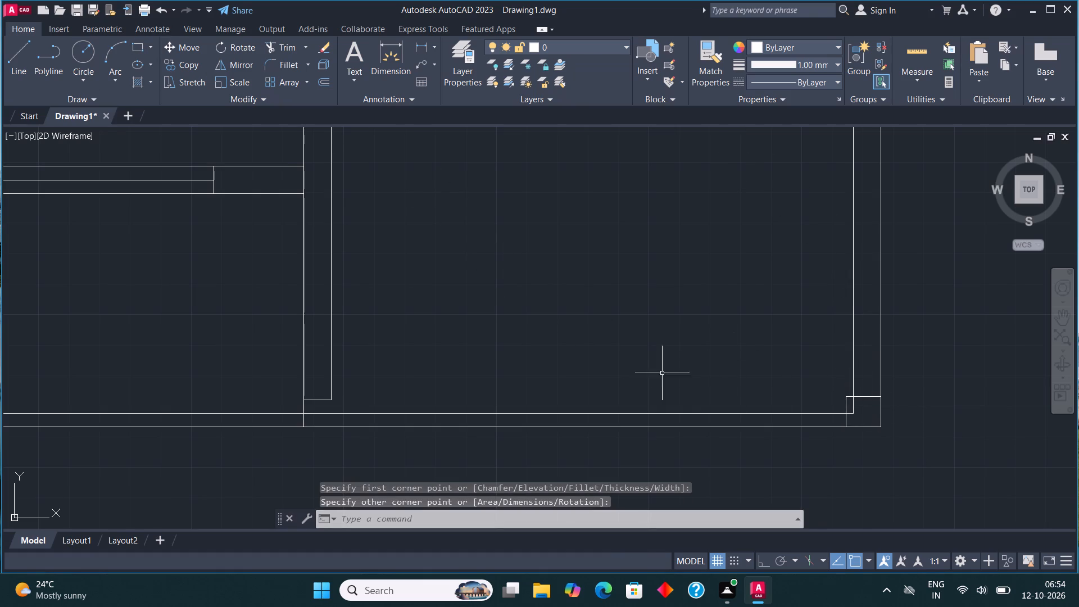
# Copy the corner column from its bottom-right corner to the outer bottom-wall line, near the left part of the lower-right room.
pyautogui.click(845, 396)
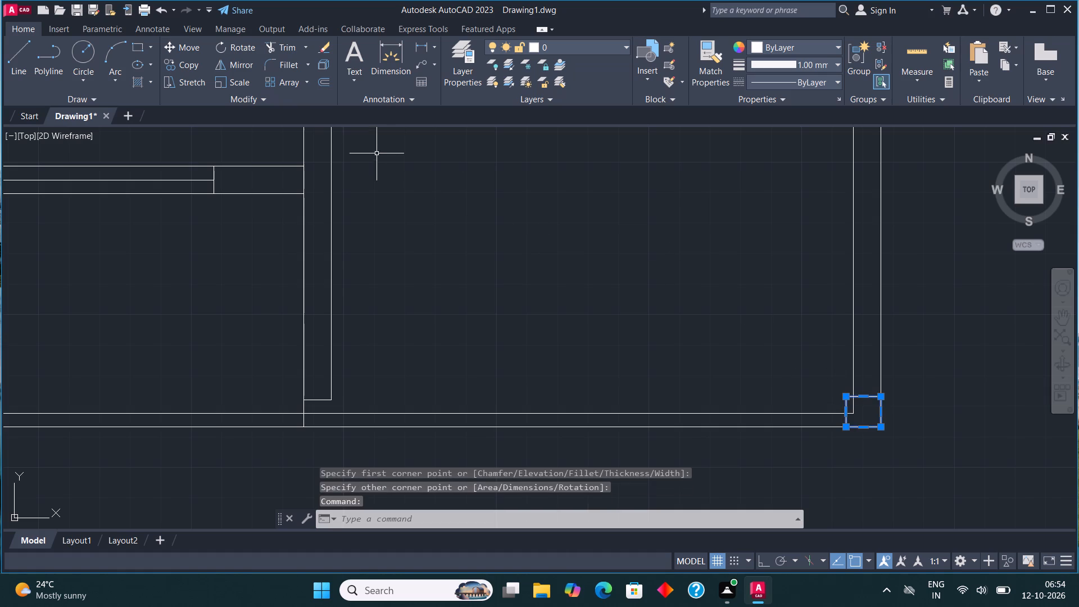
pyautogui.click(186, 65)
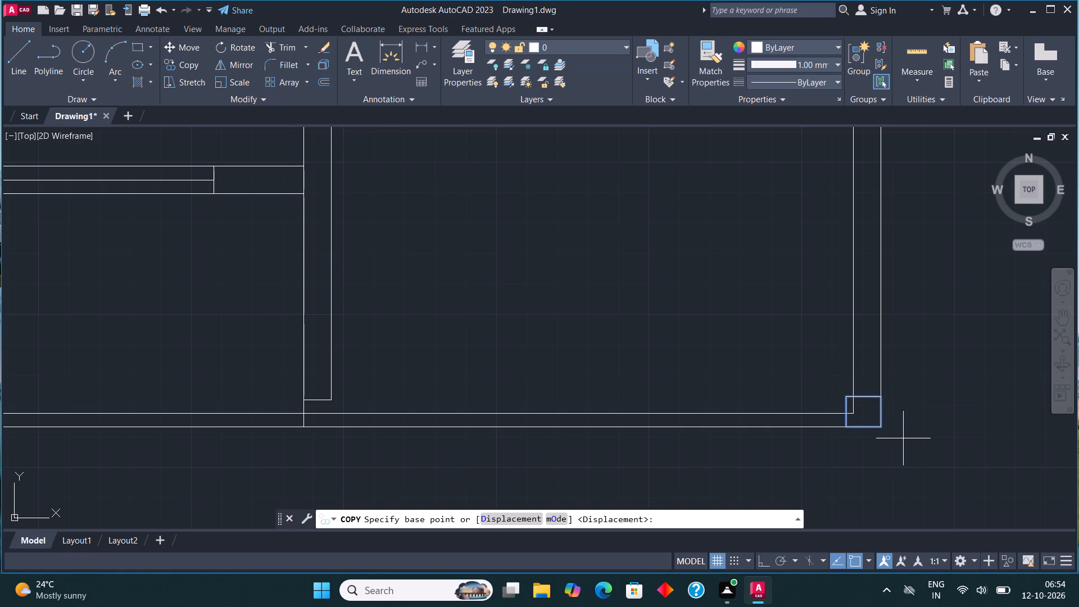
pyautogui.click(885, 425)
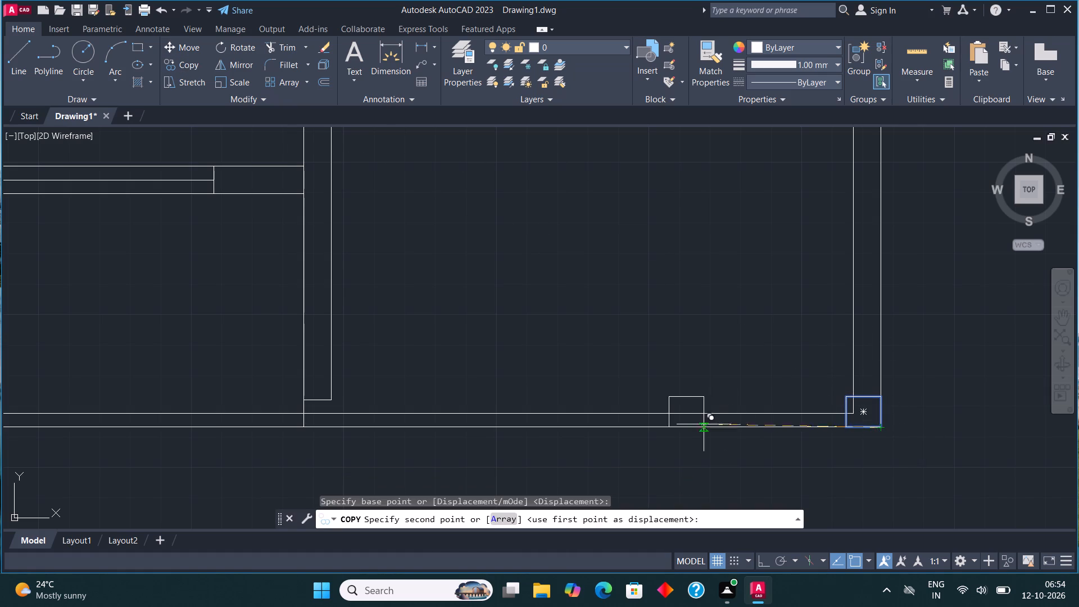
pyautogui.click(476, 427)
pyautogui.scroll(-2, 561, 365)
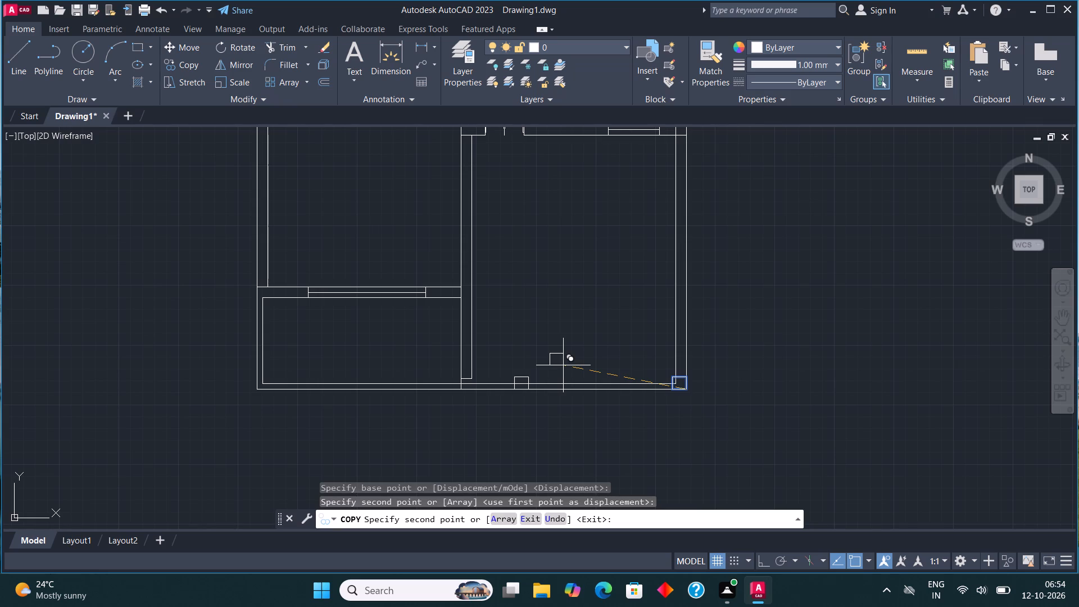
pyautogui.press('Escape')
# Trim the inner wall lines that run inside the two columns on the lower-right room's bottom wall.
pyautogui.scroll(2, 556, 403)
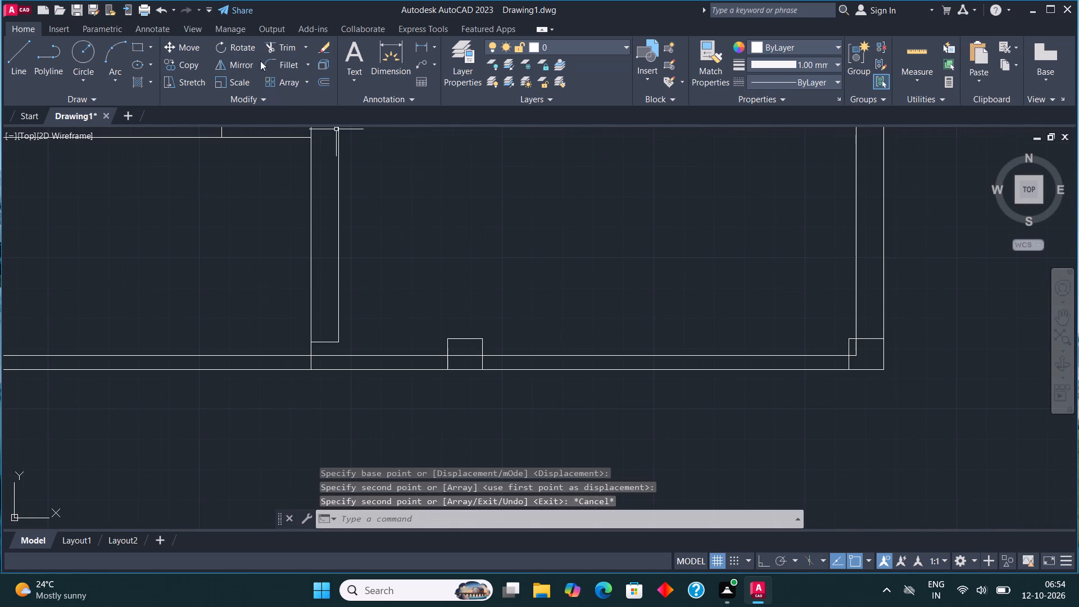
pyautogui.click(283, 40)
pyautogui.click(457, 353)
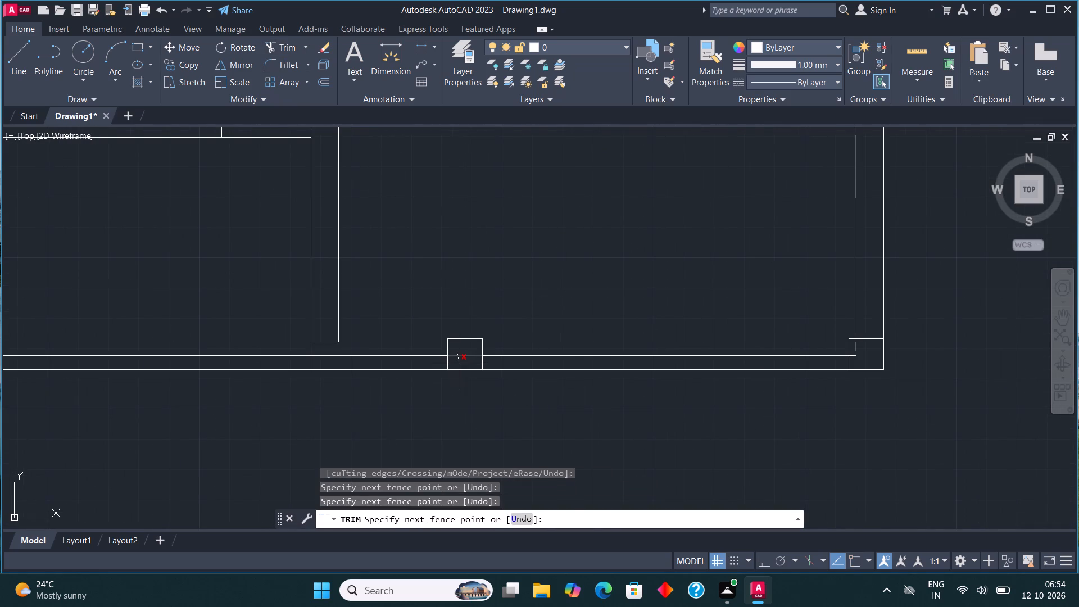
pyautogui.click(460, 363)
pyautogui.click(856, 352)
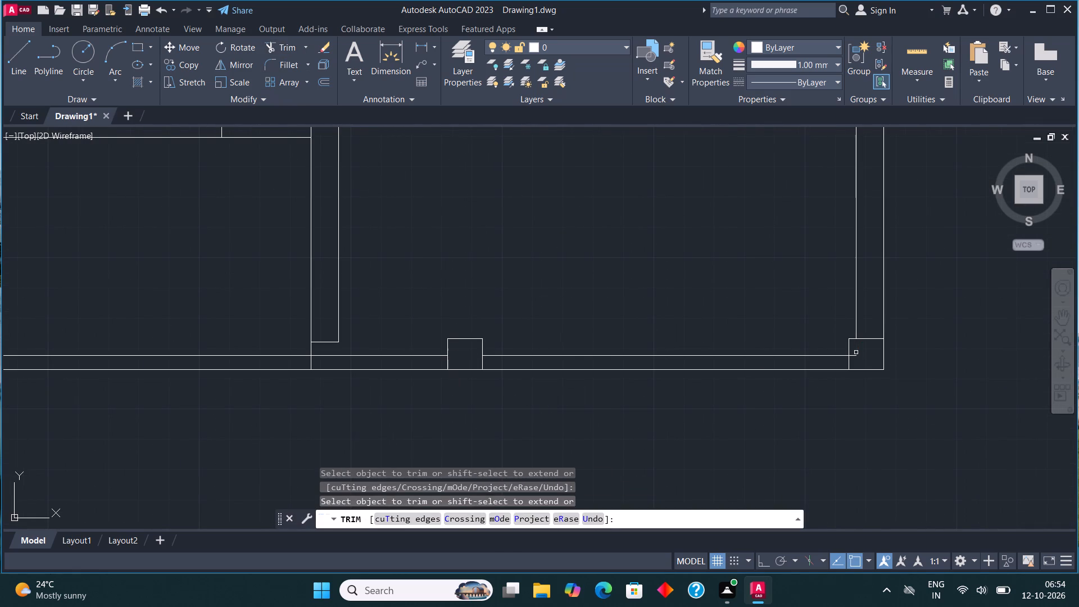
pyautogui.click(854, 356)
pyautogui.scroll(-3, 699, 358)
pyautogui.press('Escape')
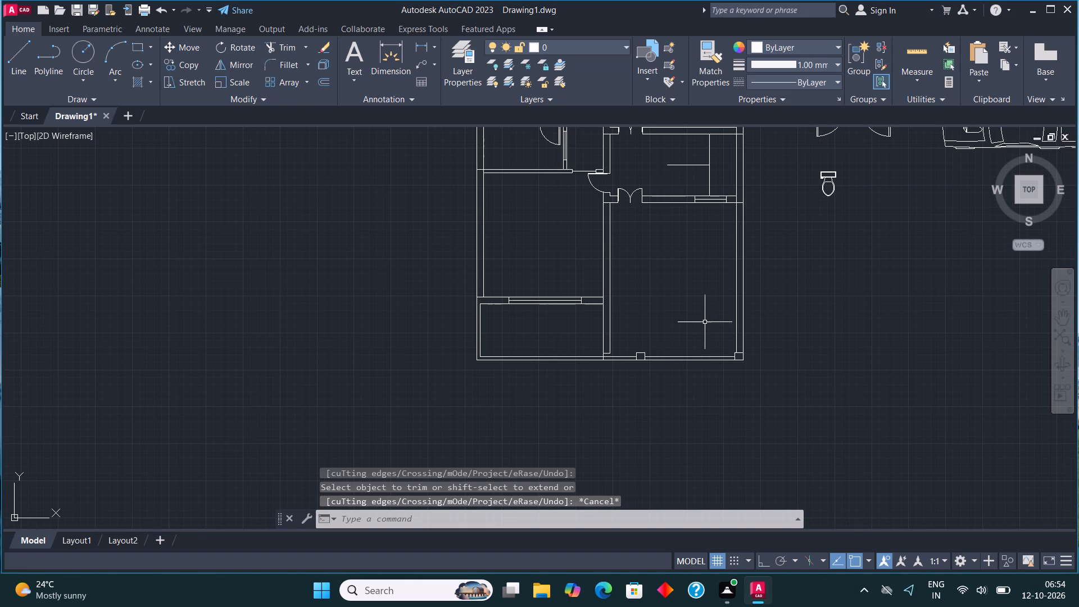
# Draw a short line across the left outer wall, continuing the lower face of the bottom-left window wall.
pyautogui.moveTo(645, 325); pyautogui.dragTo(677, 352, button='middle')
pyautogui.scroll(4, 511, 324)
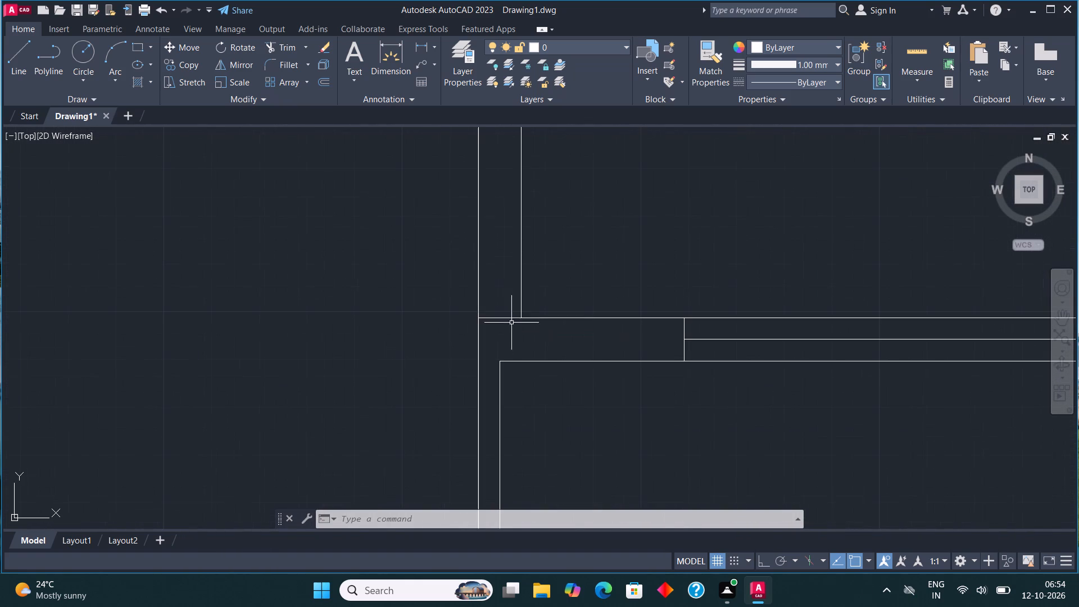
pyautogui.click(25, 55)
pyautogui.click(504, 358)
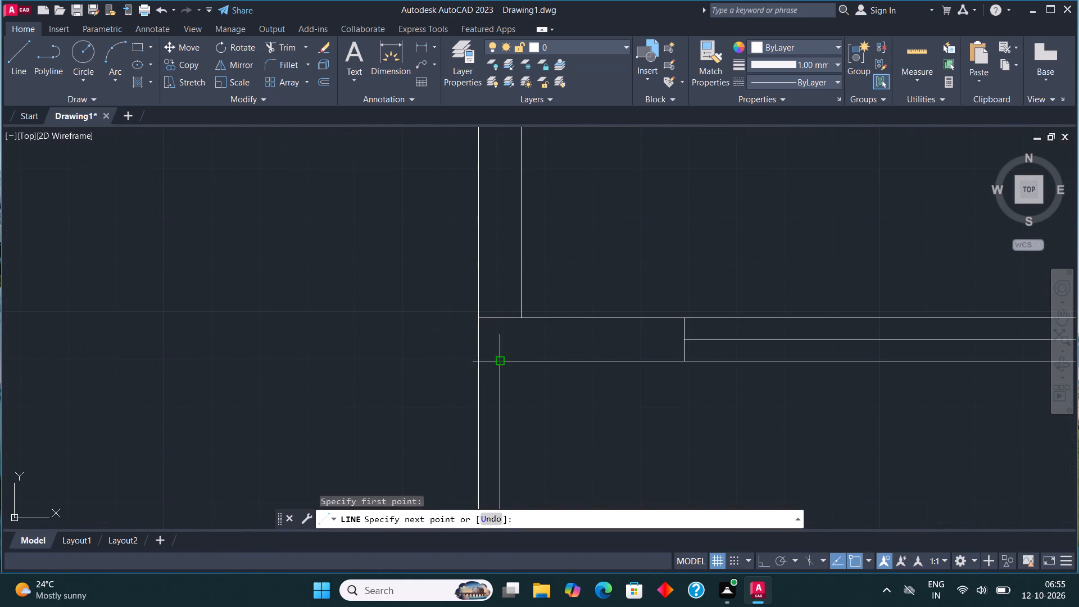
pyautogui.click(475, 361)
pyautogui.press('Escape')
pyautogui.scroll(-4, 273, 278)
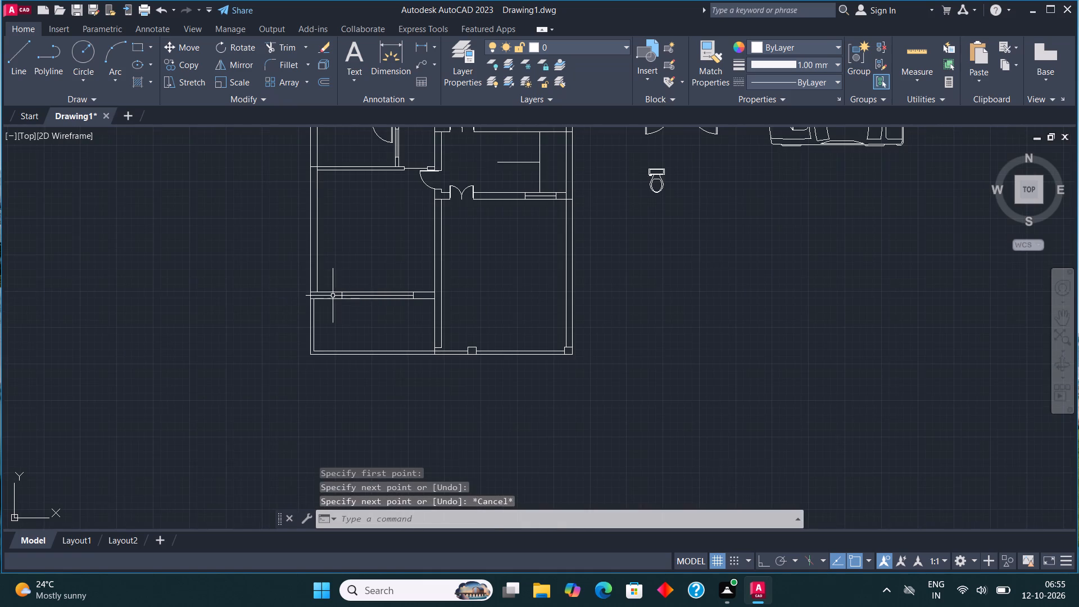
# Mirror the toilet block beside the plan about a horizontal line above it with Ortho on, keeping the original.
pyautogui.moveTo(369, 292); pyautogui.dragTo(457, 391, button='middle')
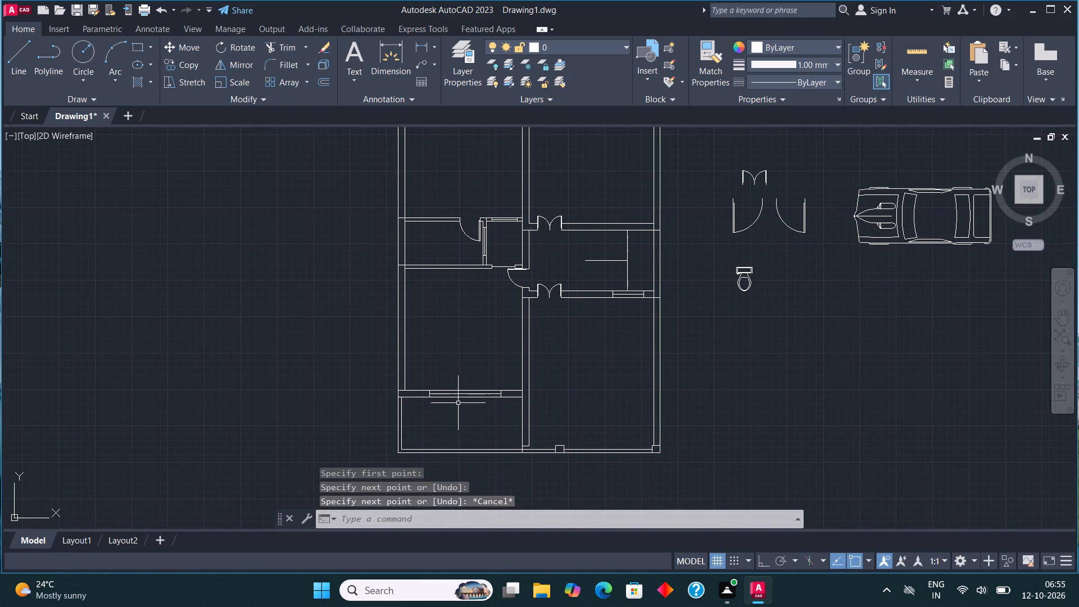
pyautogui.scroll(-1, 583, 318)
pyautogui.moveTo(599, 312); pyautogui.dragTo(606, 409, button='middle')
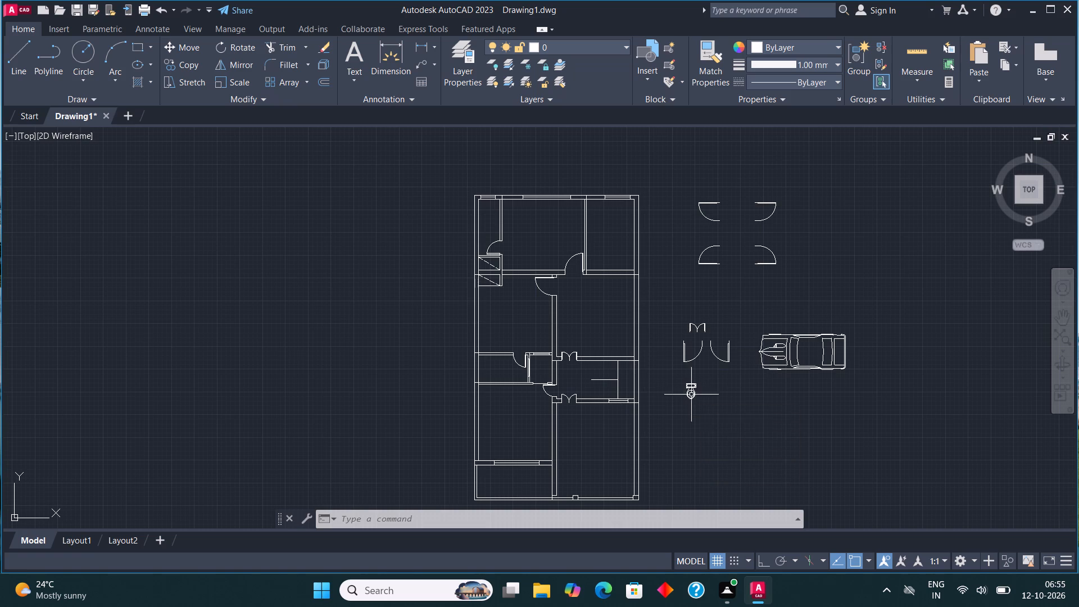
pyautogui.scroll(3, 690, 396)
pyautogui.click(667, 354)
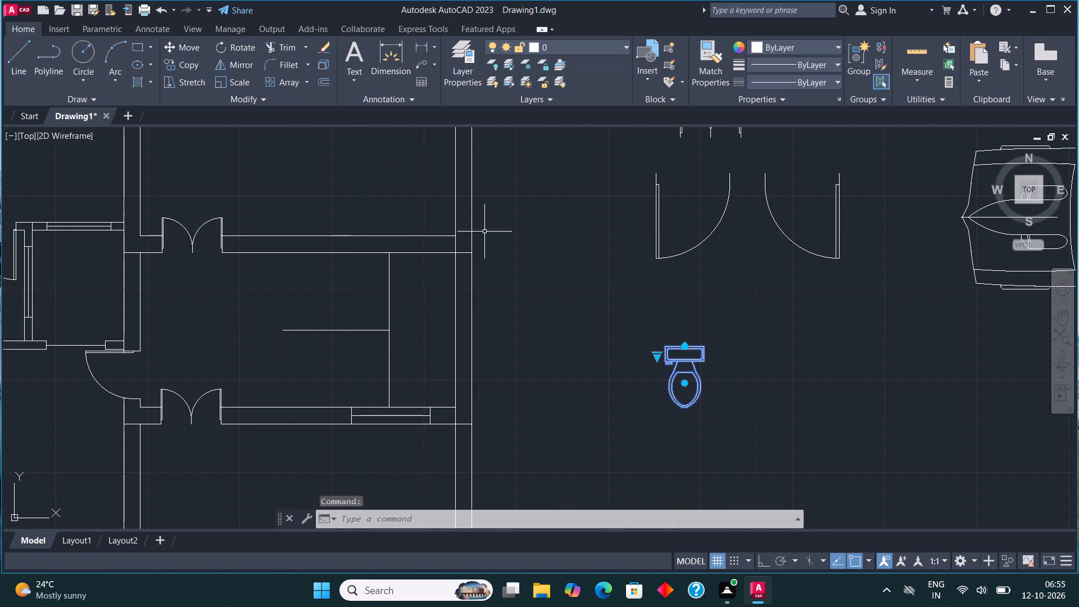
pyautogui.click(234, 57)
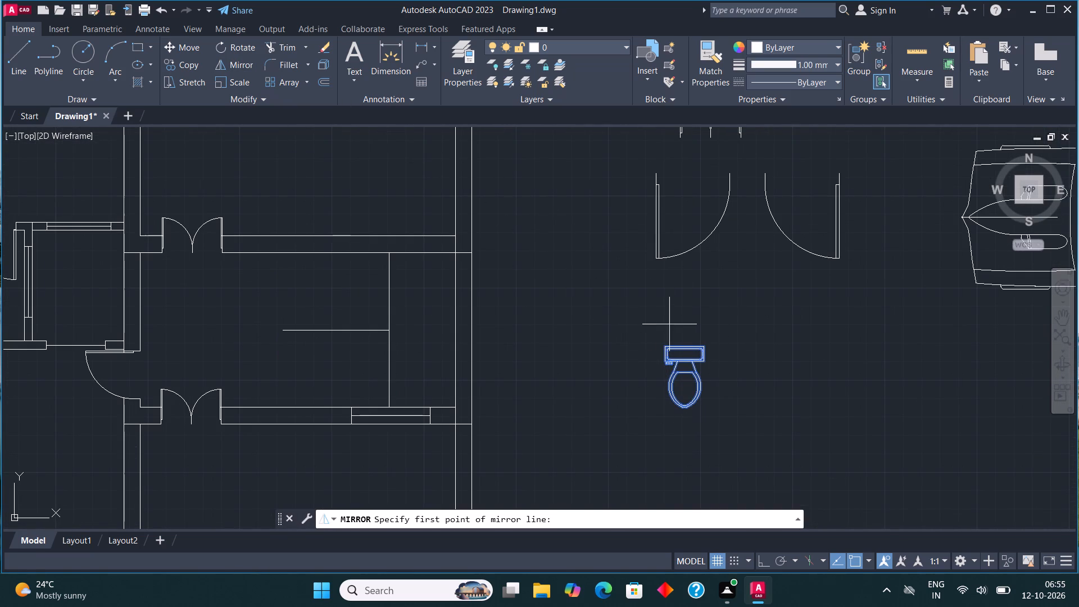
pyautogui.click(683, 330)
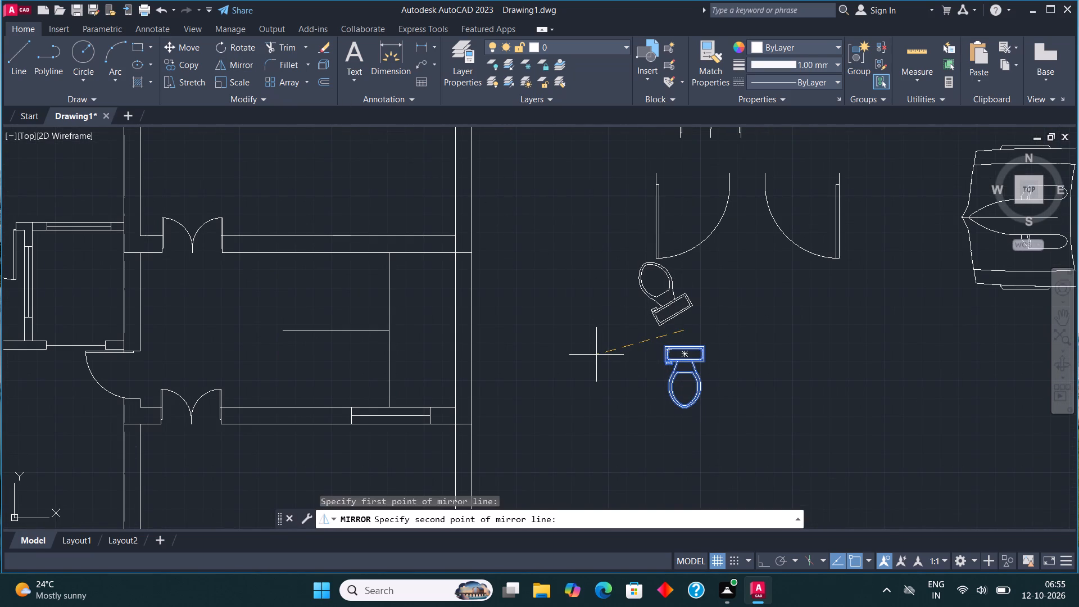
pyautogui.press('F8')
pyautogui.click(596, 355)
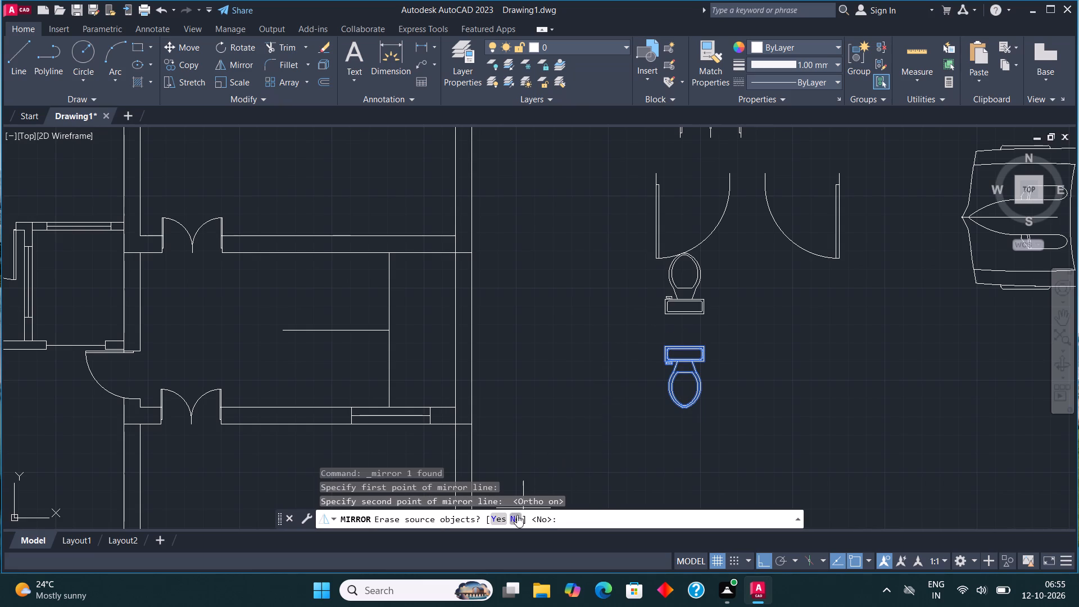
pyautogui.click(513, 513)
# Copy the original toilet block straight down to the empty space below it.
pyautogui.click(683, 368)
pyautogui.click(593, 339)
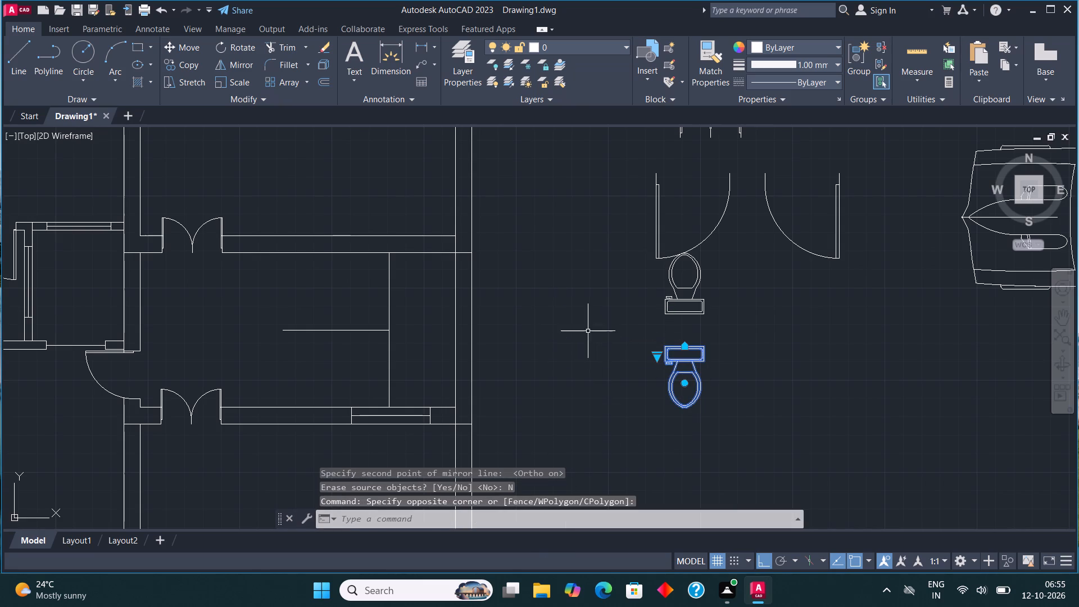
pyautogui.click(183, 66)
pyautogui.click(661, 372)
pyautogui.scroll(-2, 695, 294)
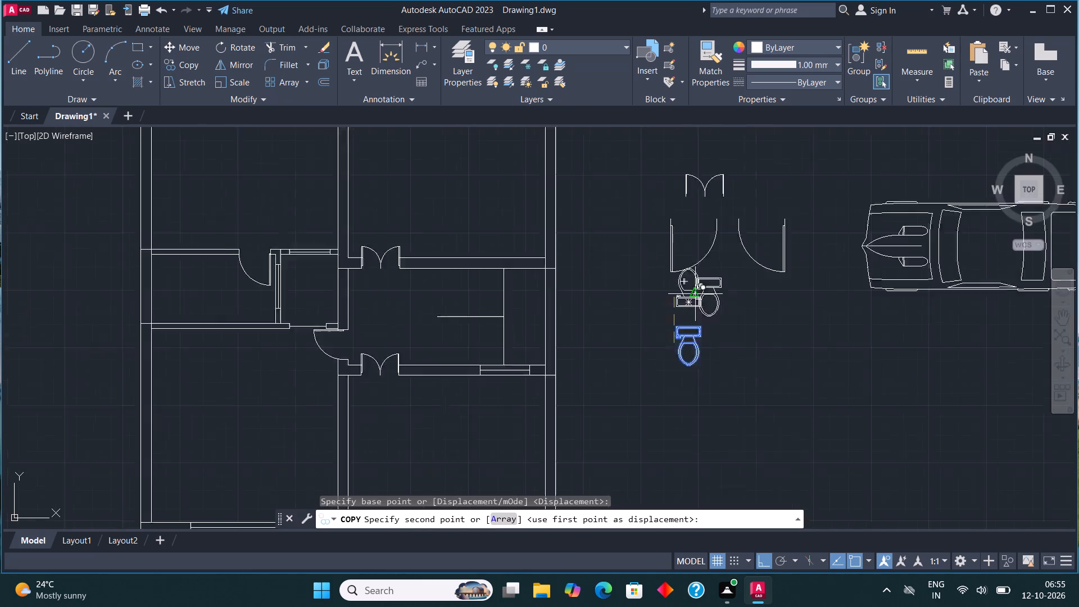
pyautogui.scroll(-1, 695, 294)
pyautogui.scroll(3, 696, 358)
pyautogui.click(700, 391)
pyautogui.press('Escape')
# Rotate the lower toilet copy a quarter turn clockwise so its tank faces right.
pyautogui.moveTo(685, 377); pyautogui.dragTo(673, 368)
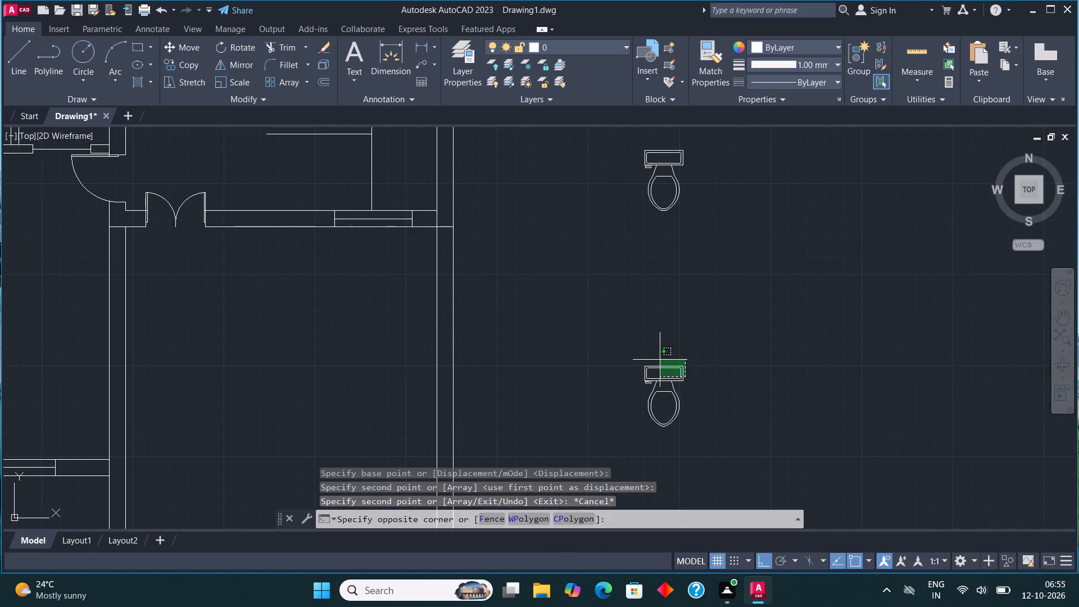
pyautogui.click(657, 359)
pyautogui.click(238, 42)
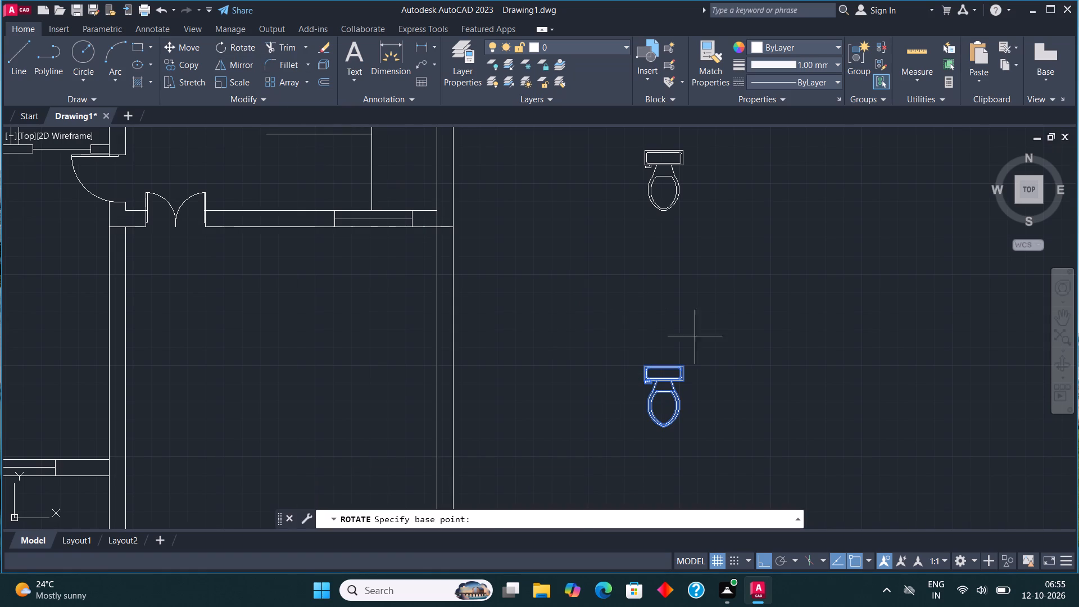
pyautogui.click(702, 396)
pyautogui.click(710, 433)
# Mirror the rotated toilet about a vertical line just right of its tank, keeping the source object.
pyautogui.moveTo(707, 404); pyautogui.dragTo(688, 369)
pyautogui.click(643, 321)
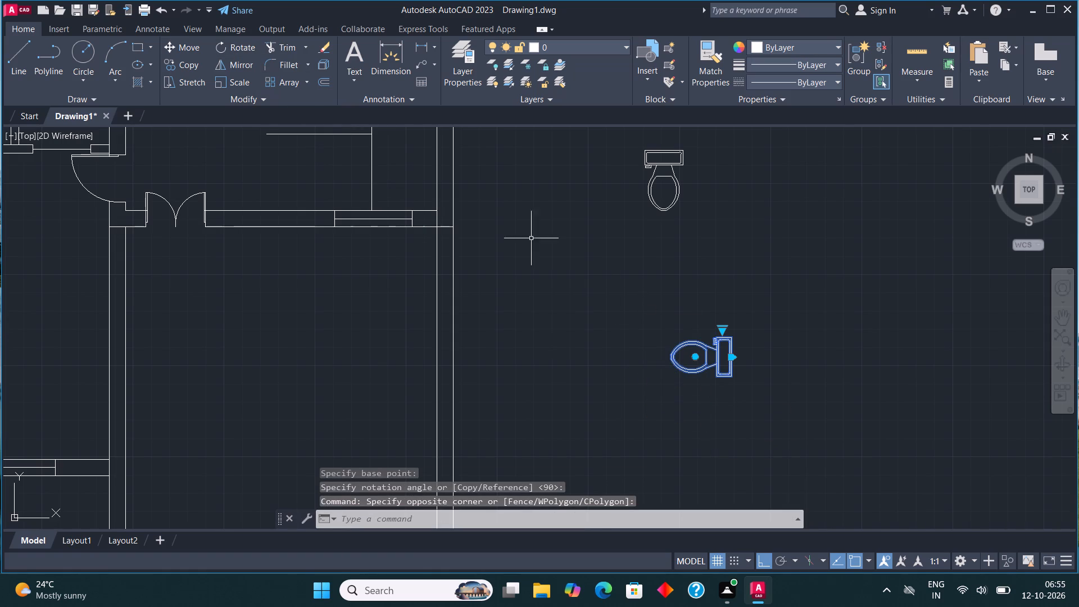
pyautogui.click(238, 61)
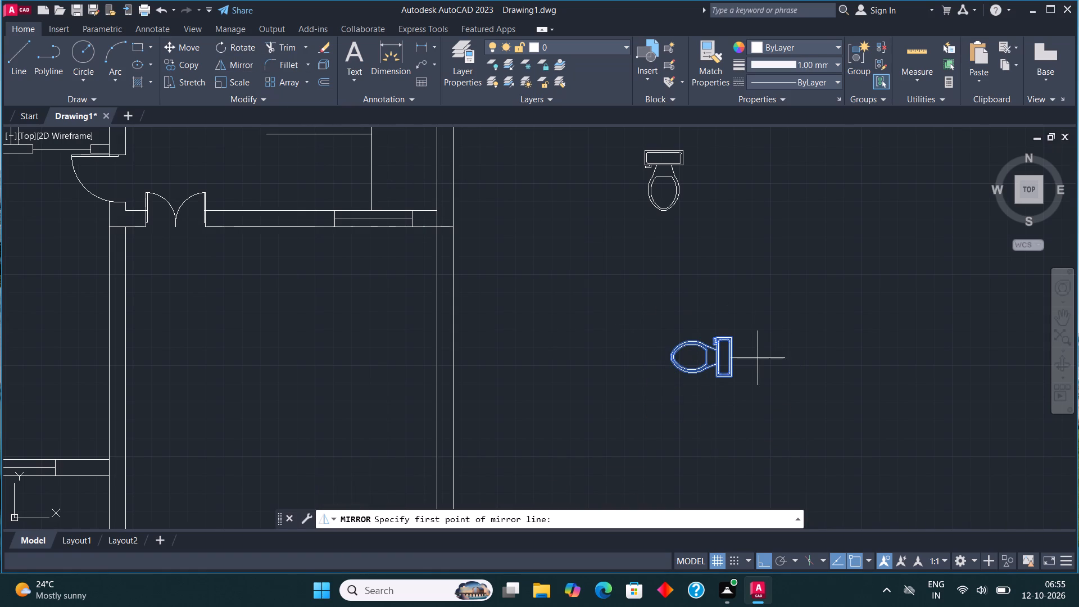
pyautogui.click(757, 357)
pyautogui.click(758, 400)
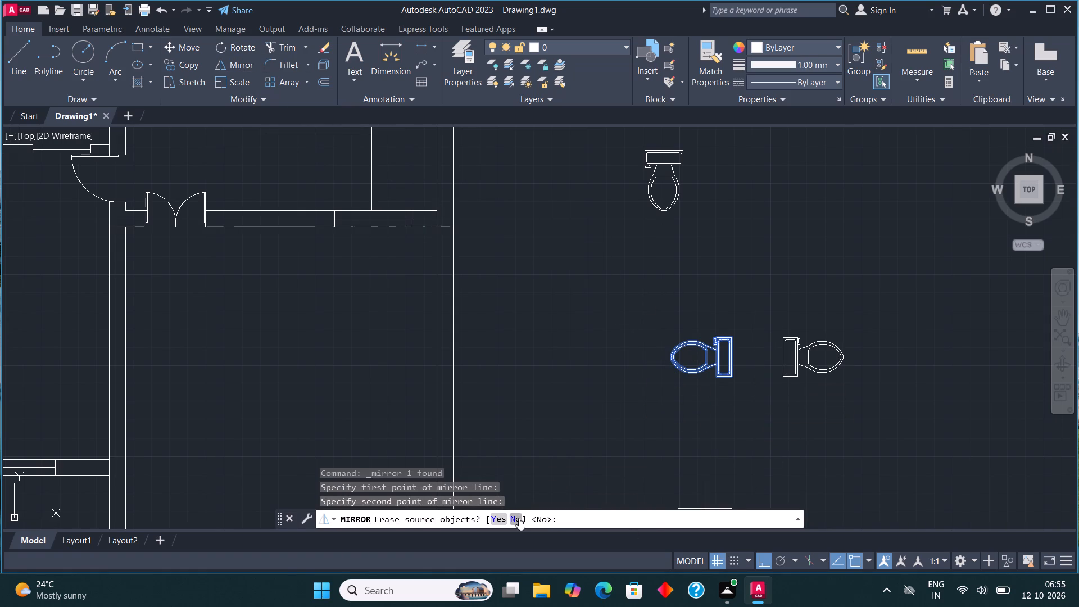
pyautogui.click(519, 518)
# Copy the original upright toilet, with Ortho off, into the narrow top-left room with its tank against the top wall's inner face.
pyautogui.scroll(-2, 670, 426)
pyautogui.scroll(2, 670, 306)
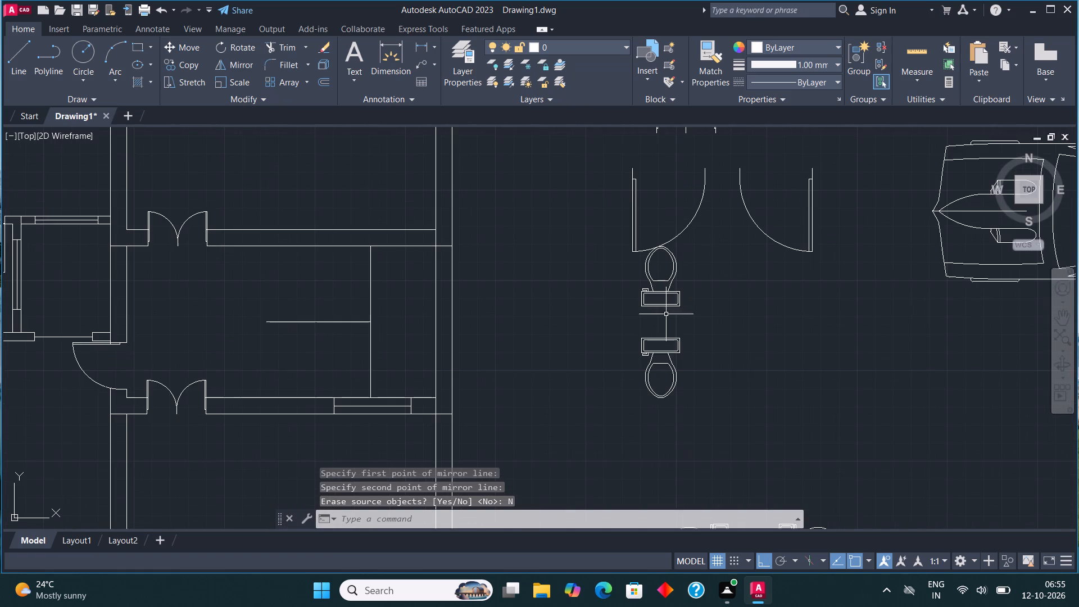
pyautogui.click(658, 368)
pyautogui.click(606, 330)
pyautogui.click(173, 67)
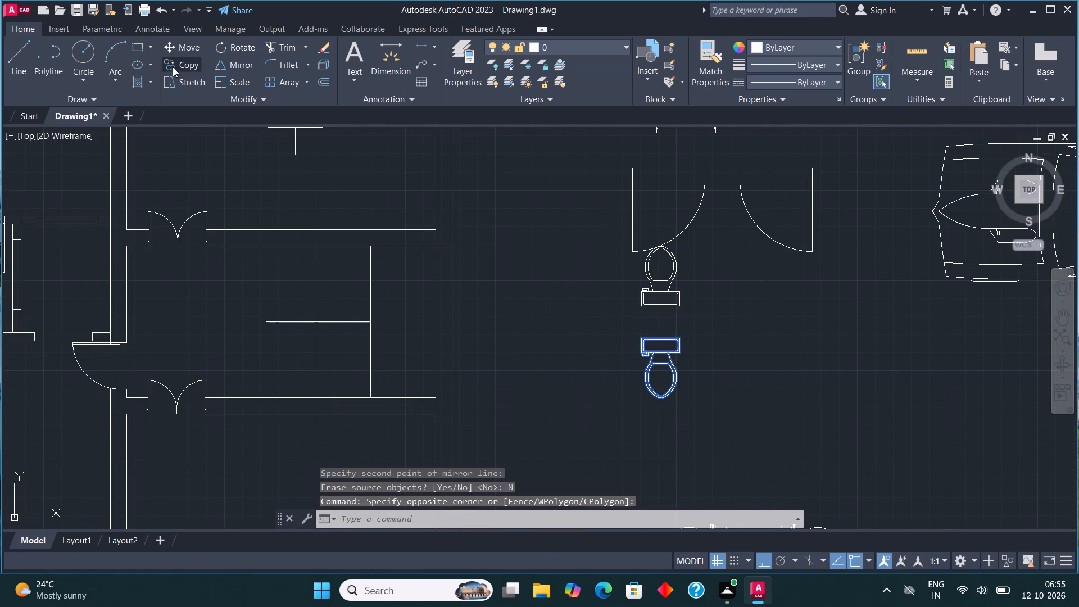
pyautogui.click(643, 335)
pyautogui.scroll(-2, 726, 343)
pyautogui.press('F8')
pyautogui.scroll(-2, 725, 384)
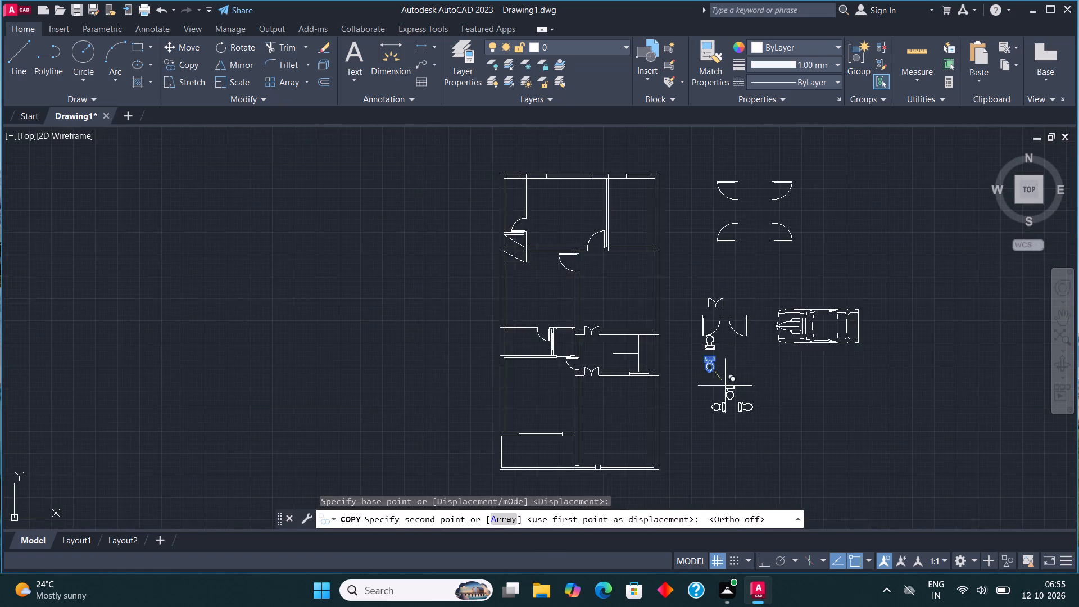
pyautogui.scroll(-1, 725, 386)
pyautogui.scroll(5, 639, 308)
pyautogui.scroll(2, 618, 252)
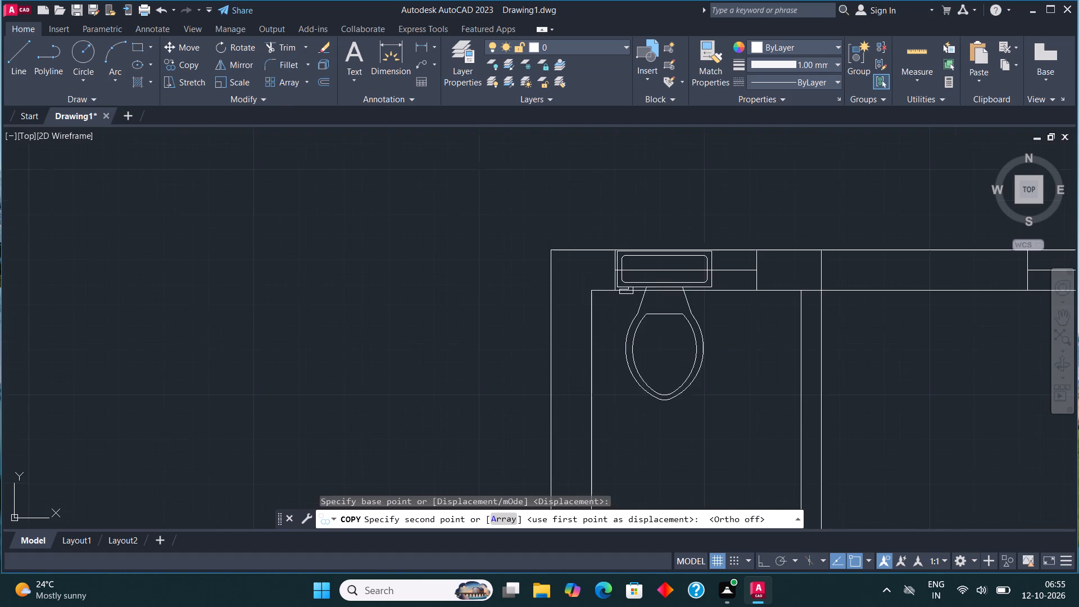
pyautogui.click(625, 286)
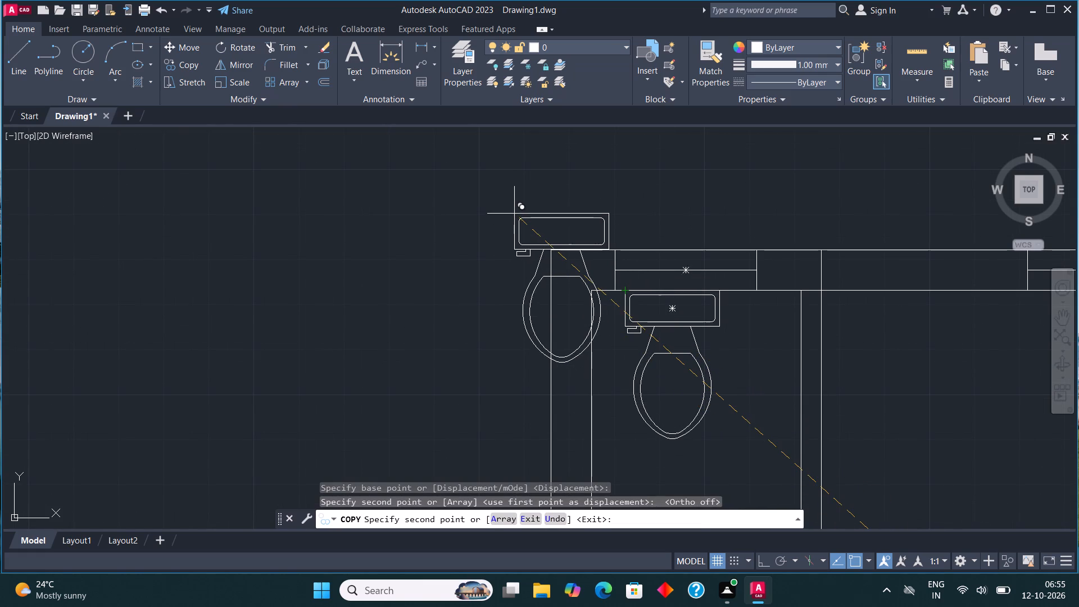
pyautogui.scroll(-5, 514, 214)
pyautogui.press('Escape')
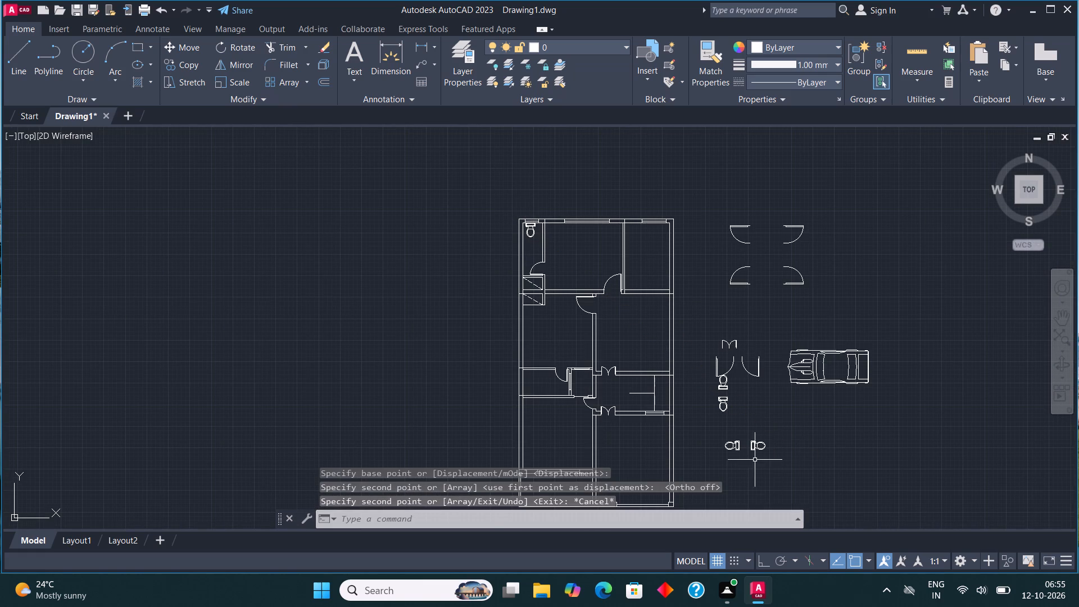
# Copy the mirrored toilet, from its tank's outer corner, into the small mid-plan bathroom with the tank against the left wall's inner face.
pyautogui.scroll(3, 755, 454)
pyautogui.moveTo(762, 453); pyautogui.dragTo(759, 442)
pyautogui.click(741, 397)
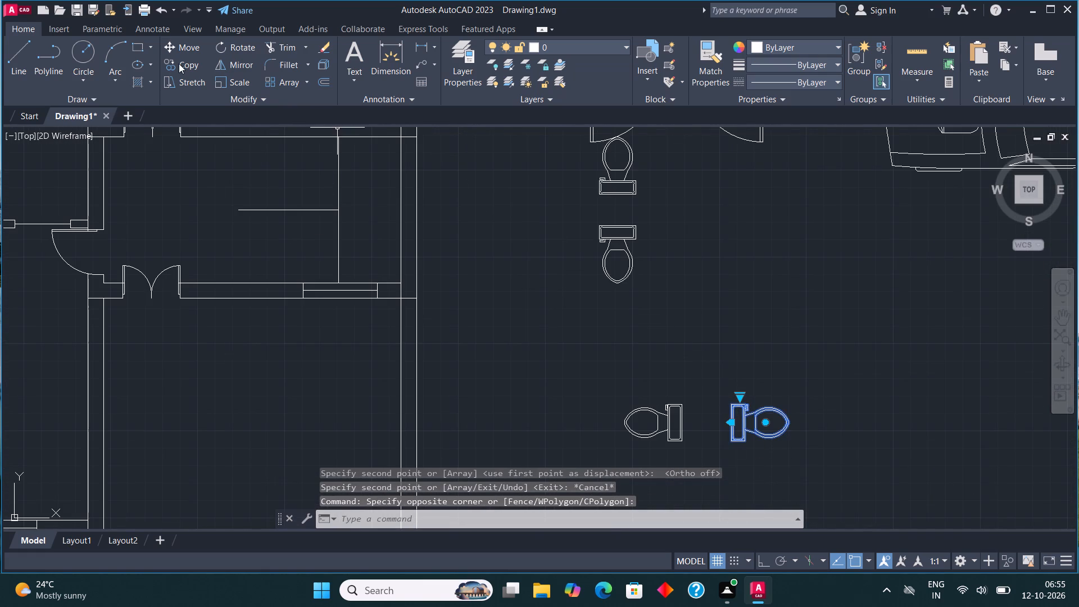
pyautogui.click(179, 64)
pyautogui.click(729, 441)
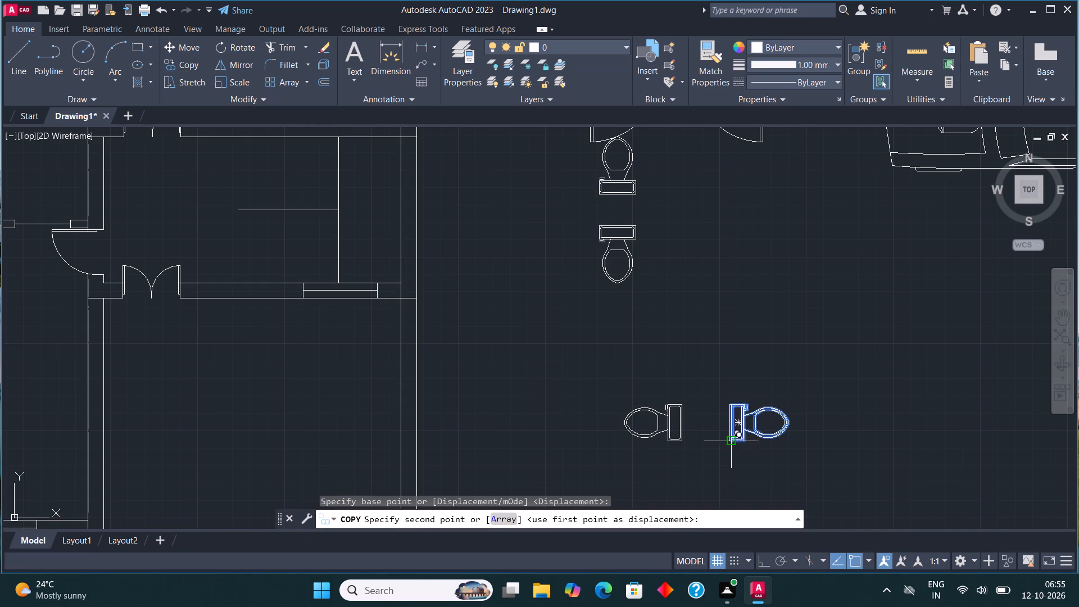
pyautogui.scroll(-3, 795, 351)
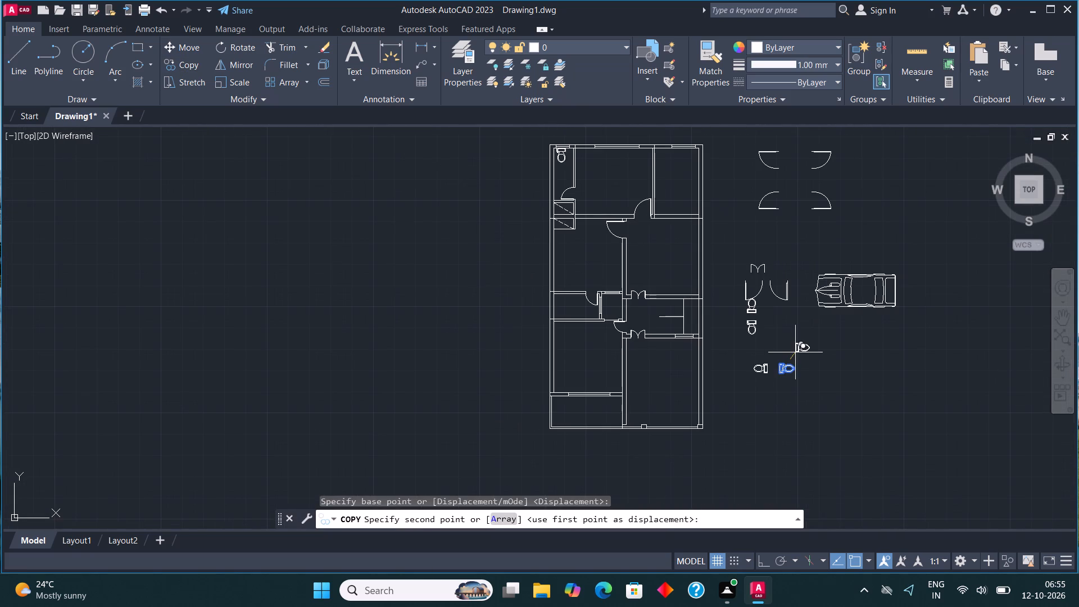
pyautogui.scroll(4, 554, 306)
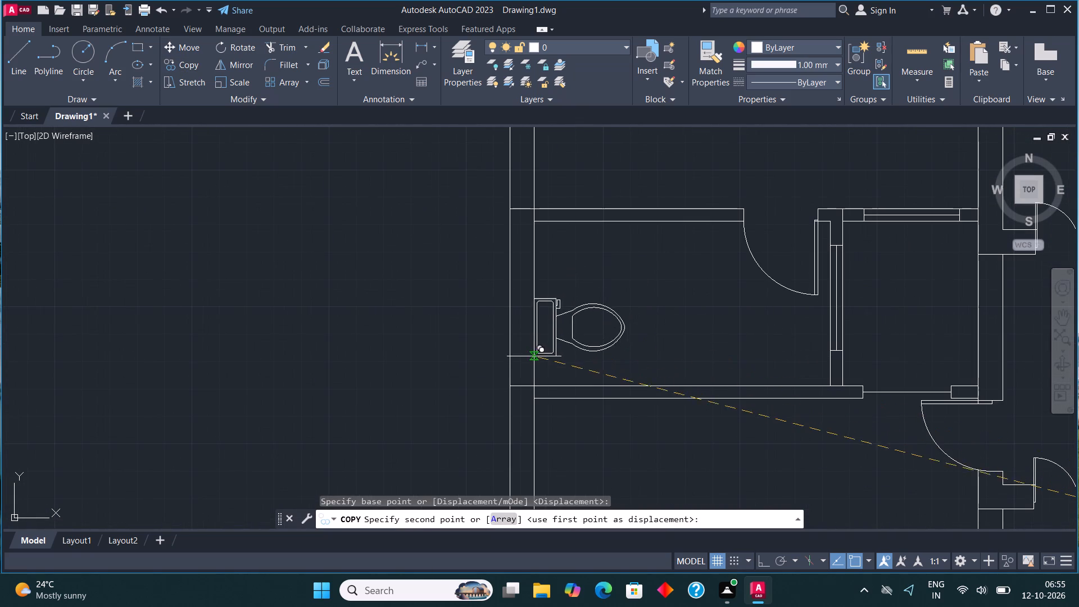
pyautogui.click(537, 364)
pyautogui.press('Escape')
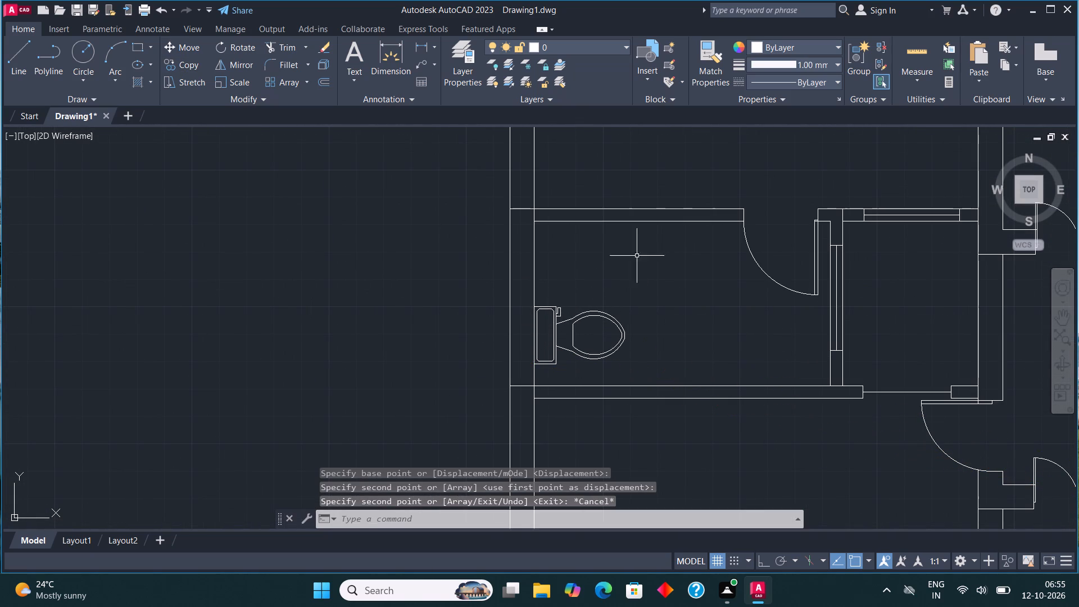
# Draw a rectangular washbasin counter in the bathroom's upper-left inner corner, just above the toilet.
pyautogui.moveTo(485, 258); pyautogui.dragTo(325, 327, button='middle')
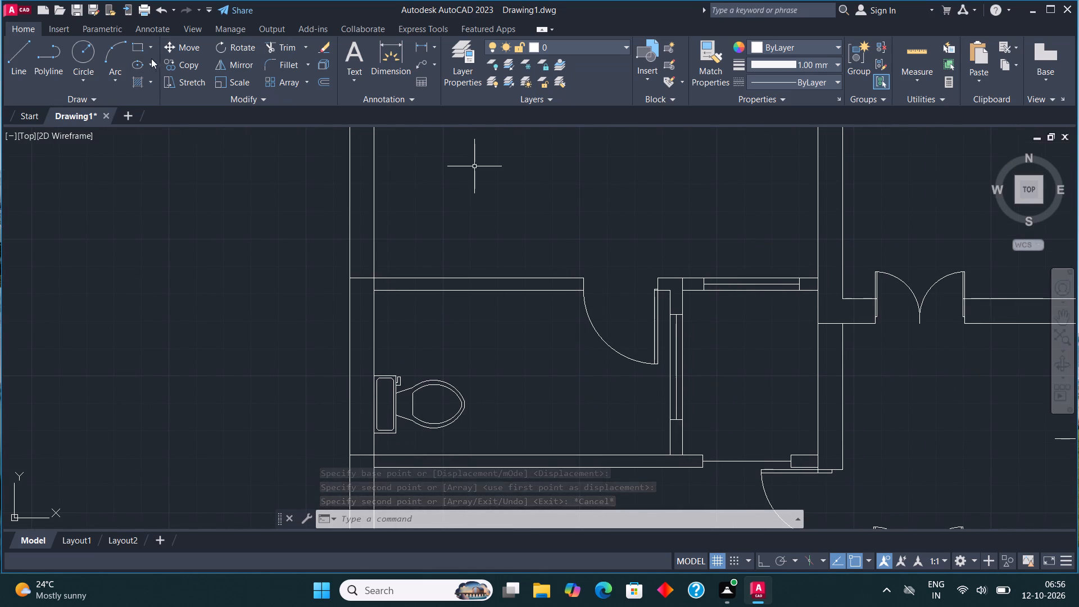
pyautogui.click(137, 48)
pyautogui.click(373, 289)
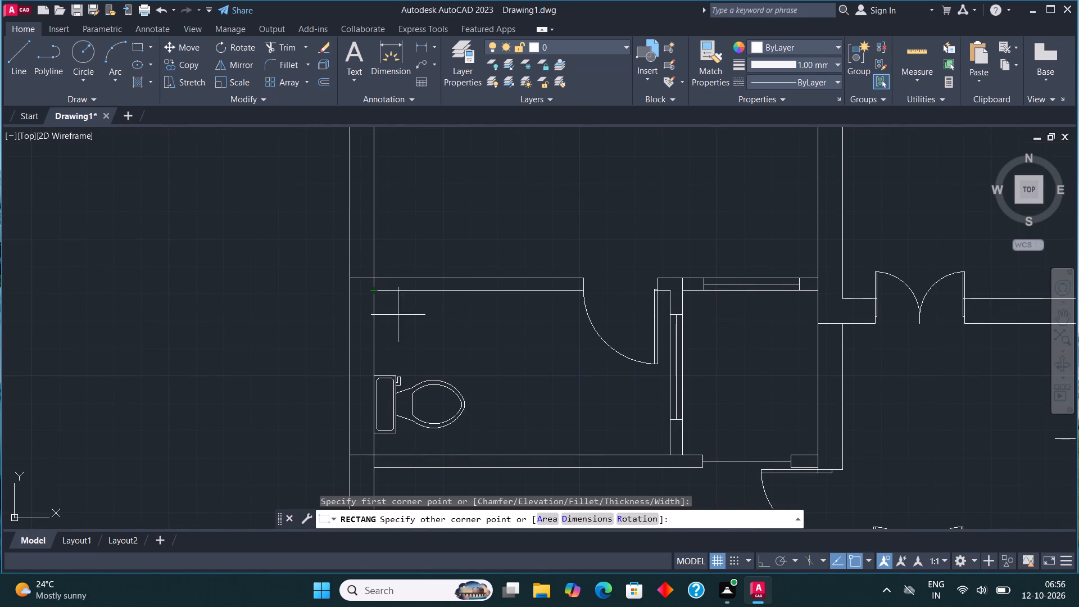
pyautogui.click(480, 347)
# Draw a horizontal ellipse by its center inside the left part of the counter as the basin bowl.
pyautogui.click(134, 62)
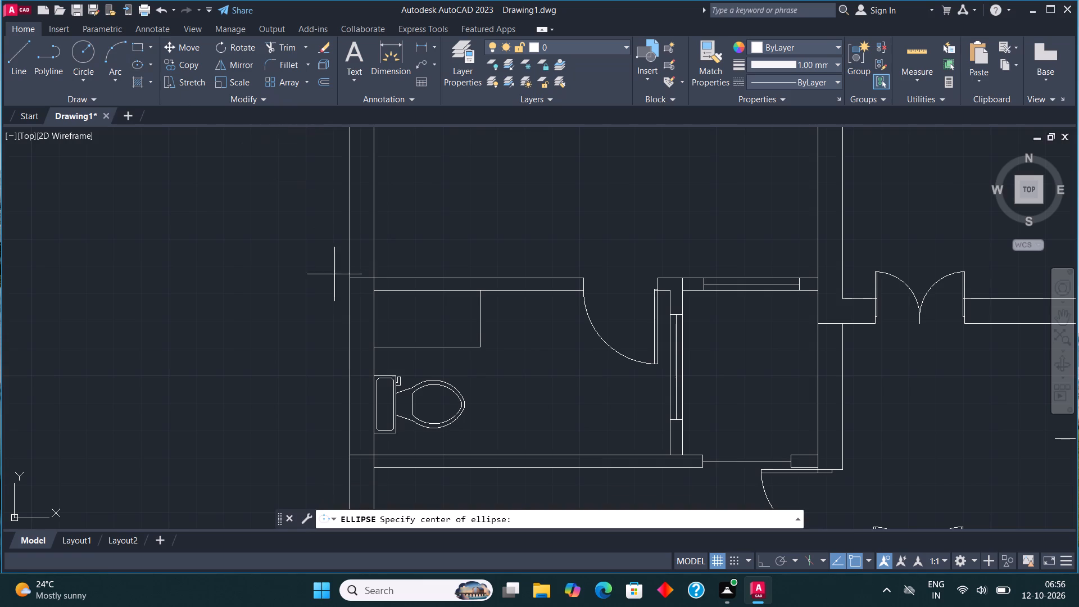
pyautogui.scroll(2, 421, 328)
pyautogui.click(384, 305)
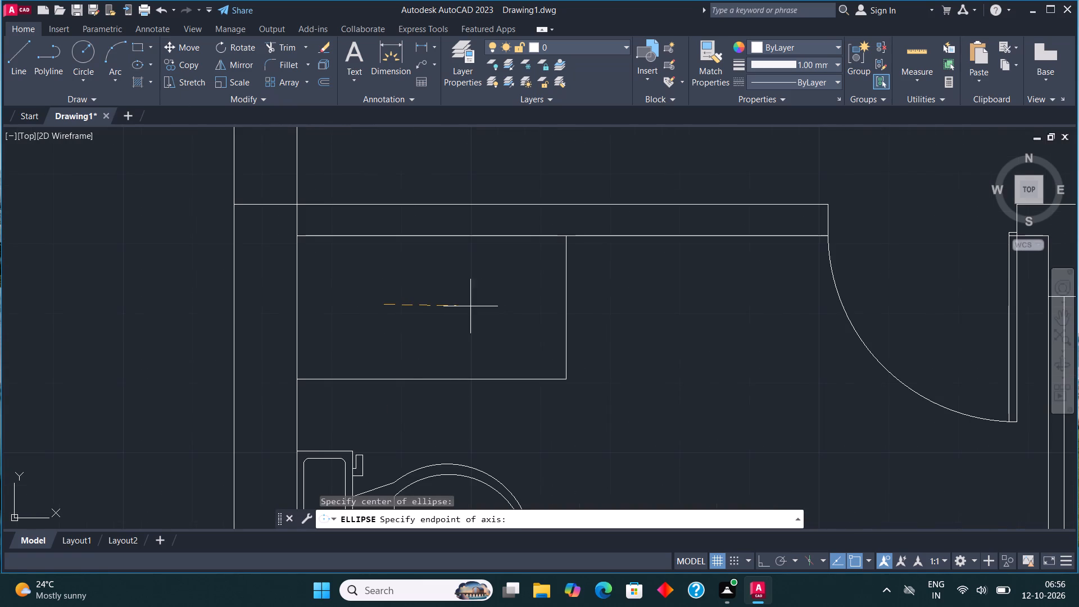
pyautogui.click(468, 306)
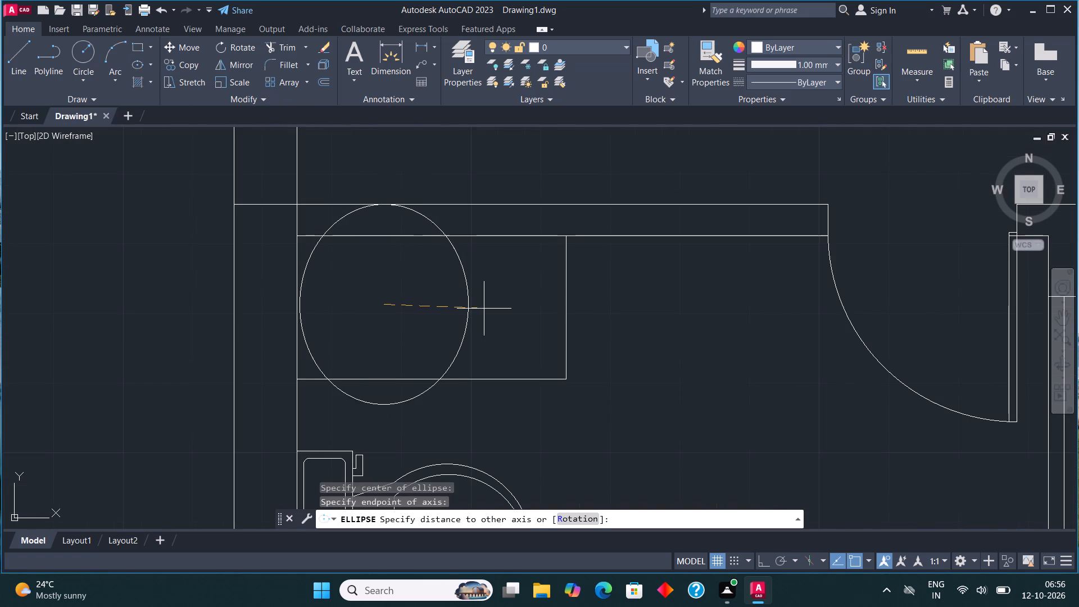
pyautogui.click(426, 299)
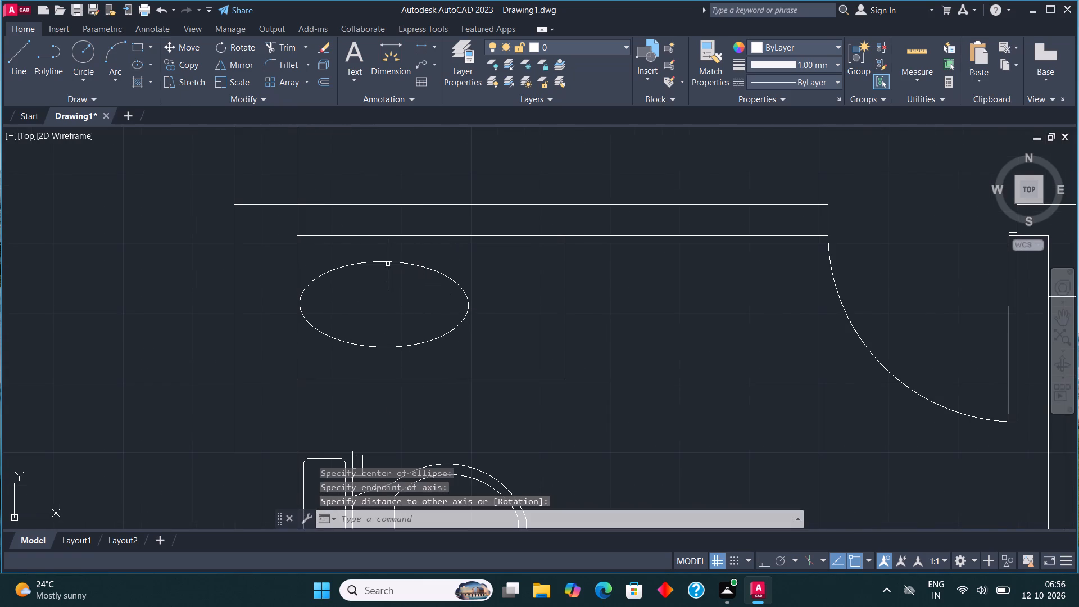
# Move the basin ellipse by its center grip horizontally to the middle of the counter.
pyautogui.click(384, 261)
pyautogui.click(386, 304)
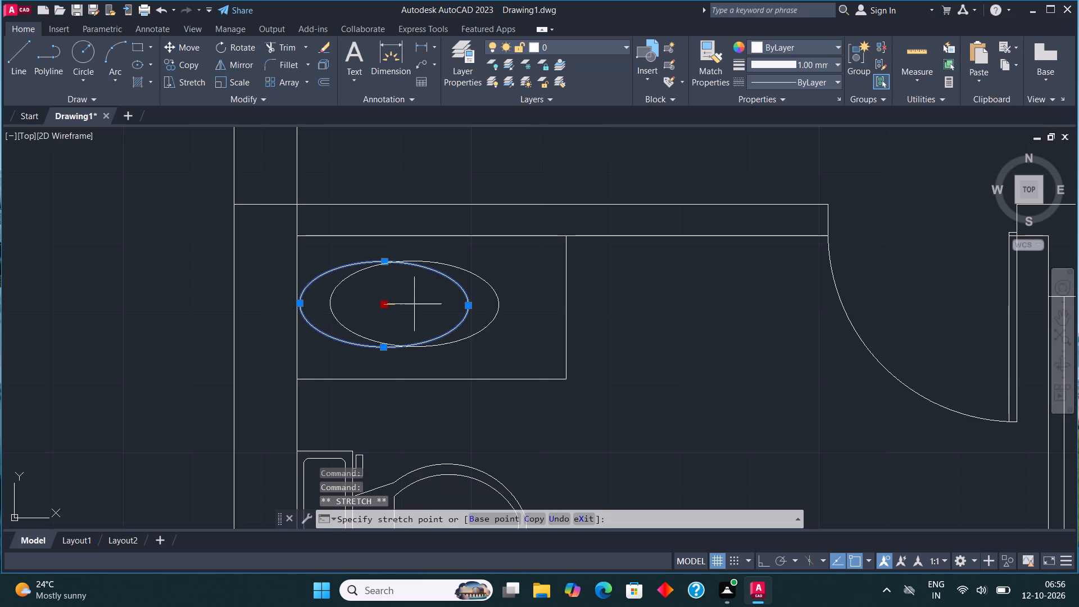
pyautogui.click(431, 303)
pyautogui.press('Escape')
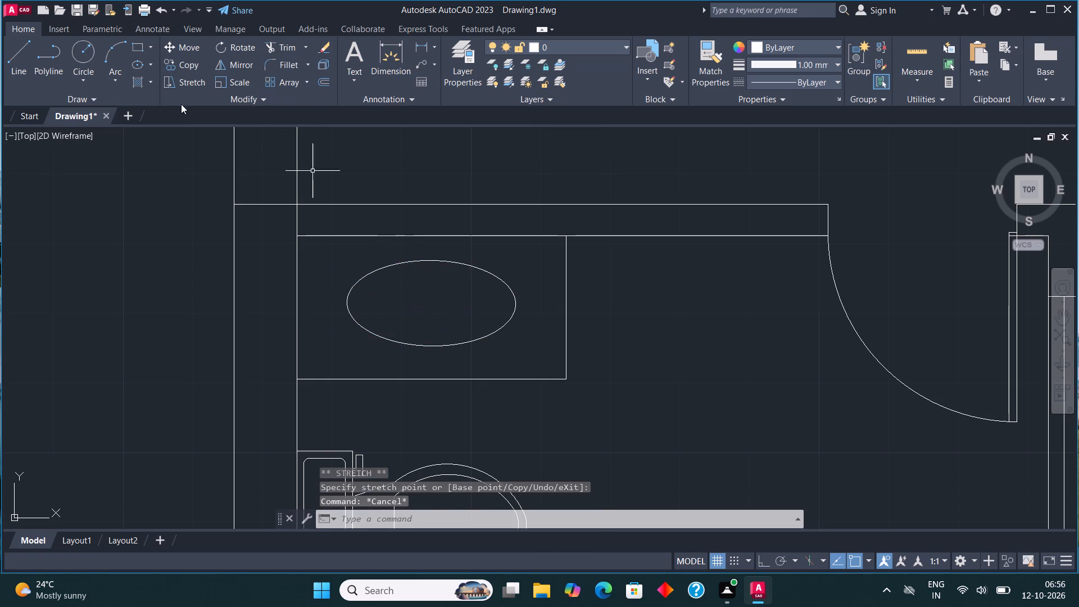
# Draw a tiny circle at the center of the basin ellipse as the drain hole.
pyautogui.click(79, 55)
pyautogui.click(434, 301)
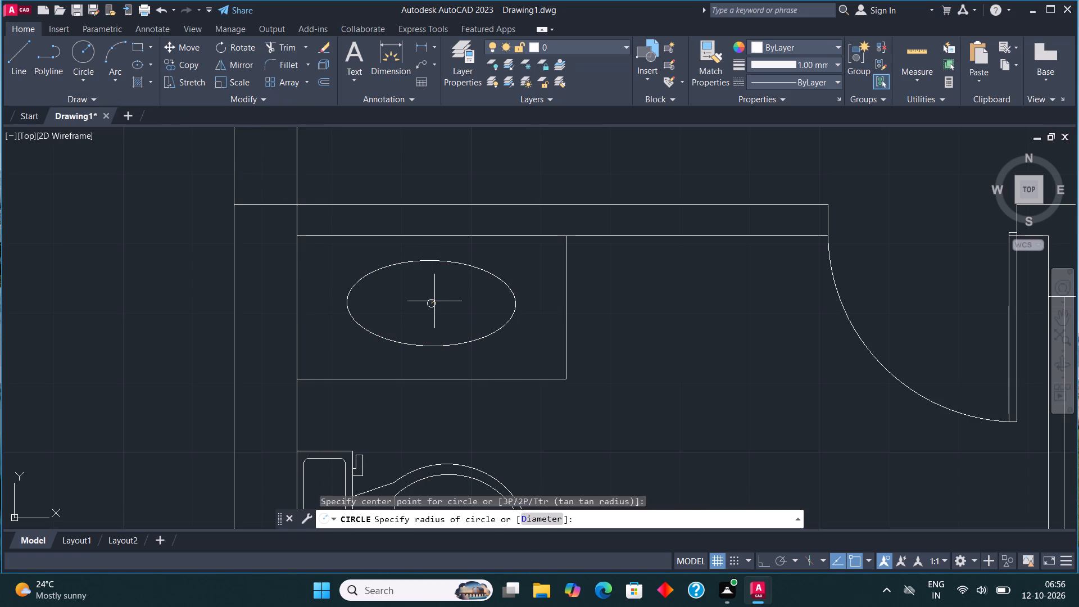
pyautogui.click(437, 304)
pyautogui.scroll(-2, 478, 230)
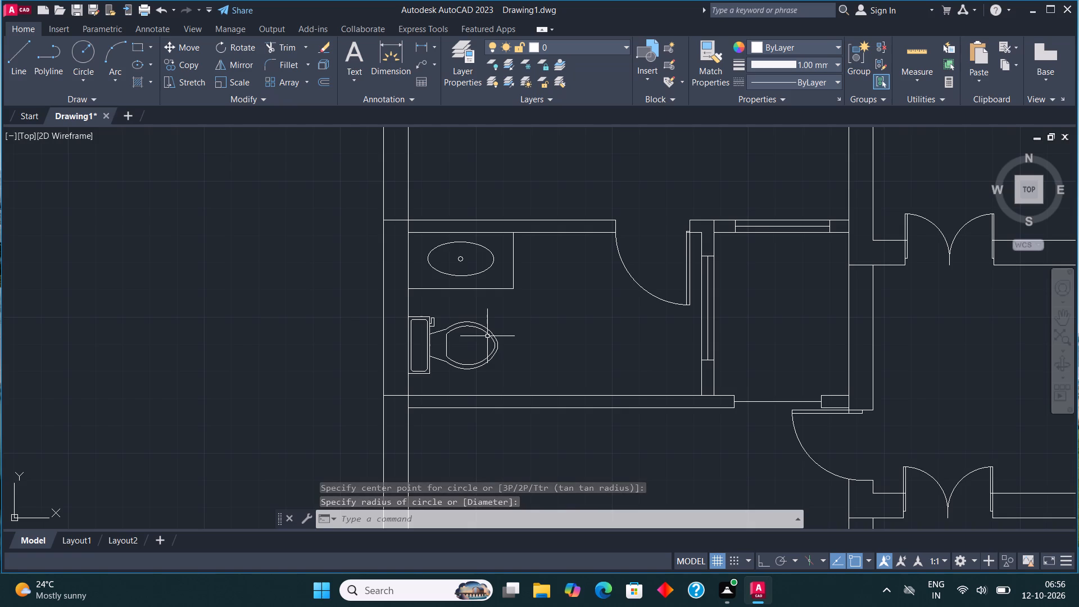
pyautogui.scroll(-1, 487, 336)
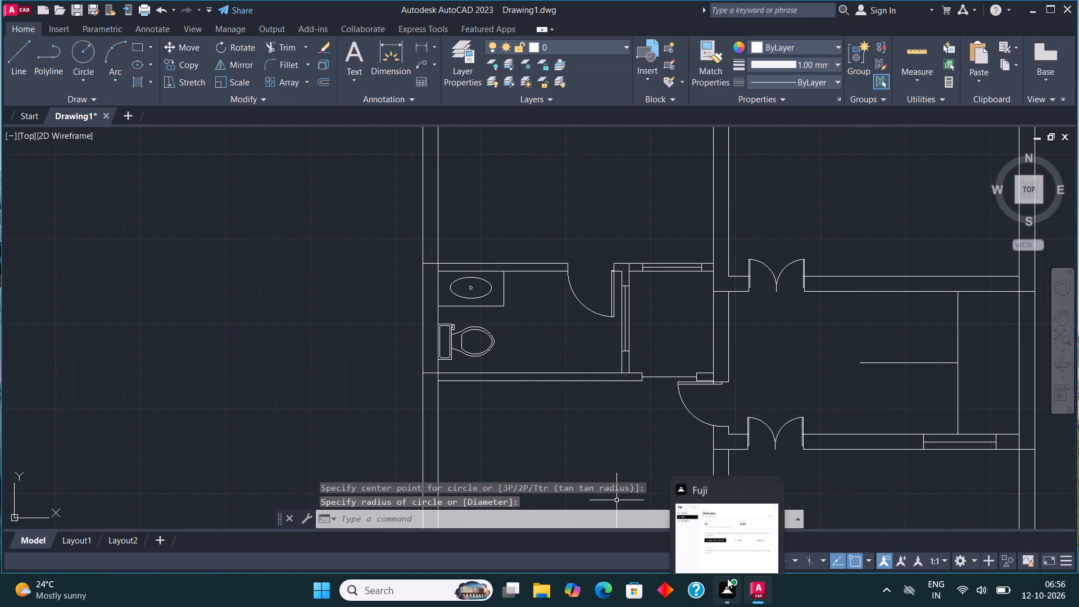
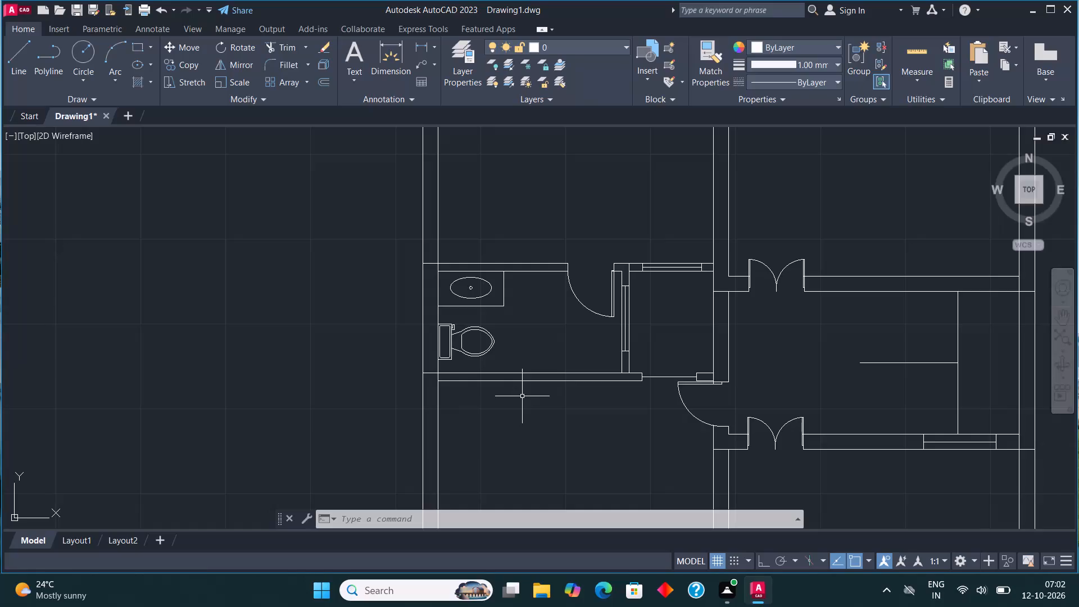
# Move the toilet in the upper-left bathroom a short distance left along the top wall, closer to the corner.
pyautogui.scroll(-2, 522, 400)
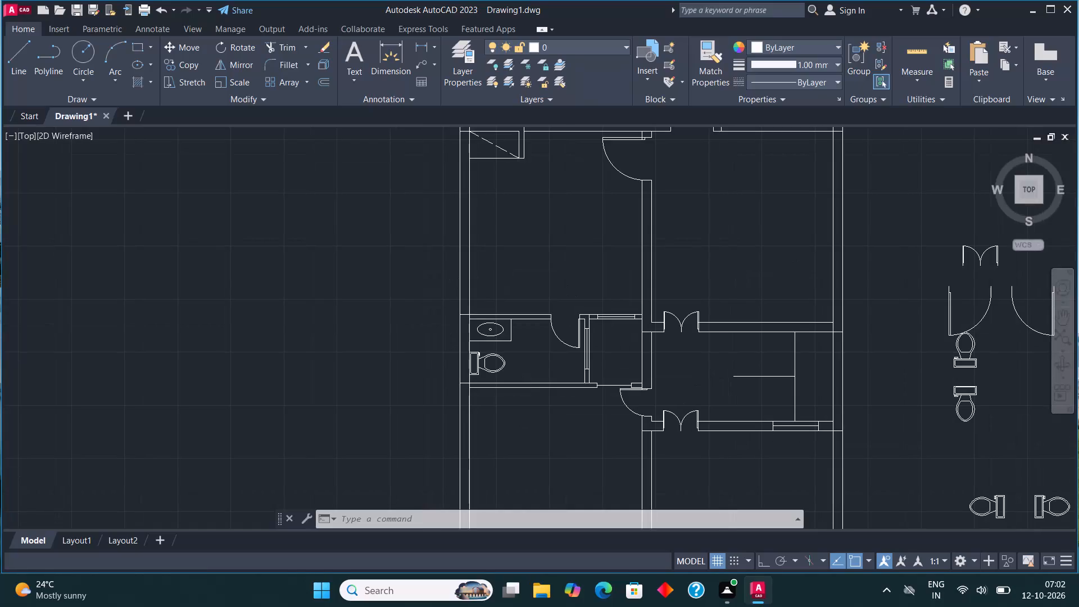
pyautogui.scroll(-1, 522, 405)
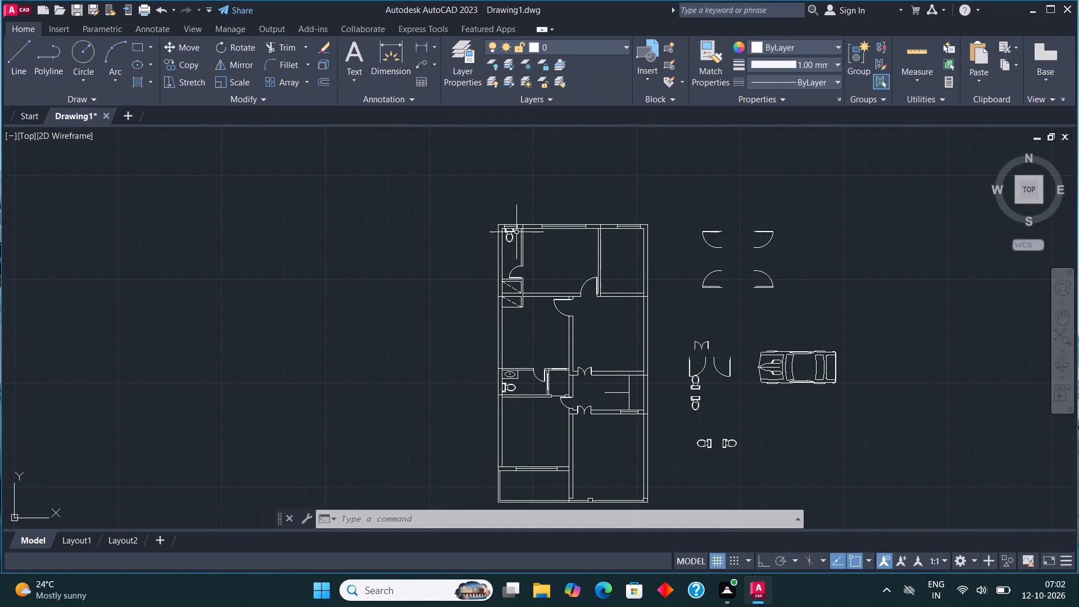
pyautogui.scroll(4, 520, 233)
pyautogui.scroll(2, 405, 225)
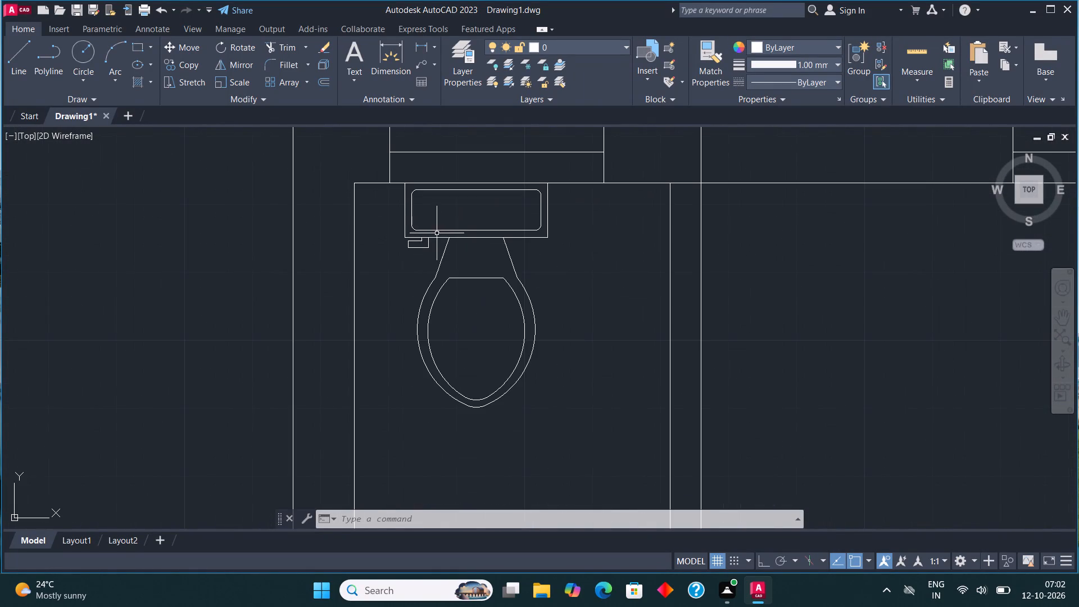
pyautogui.click(436, 235)
pyautogui.click(430, 229)
pyautogui.click(189, 44)
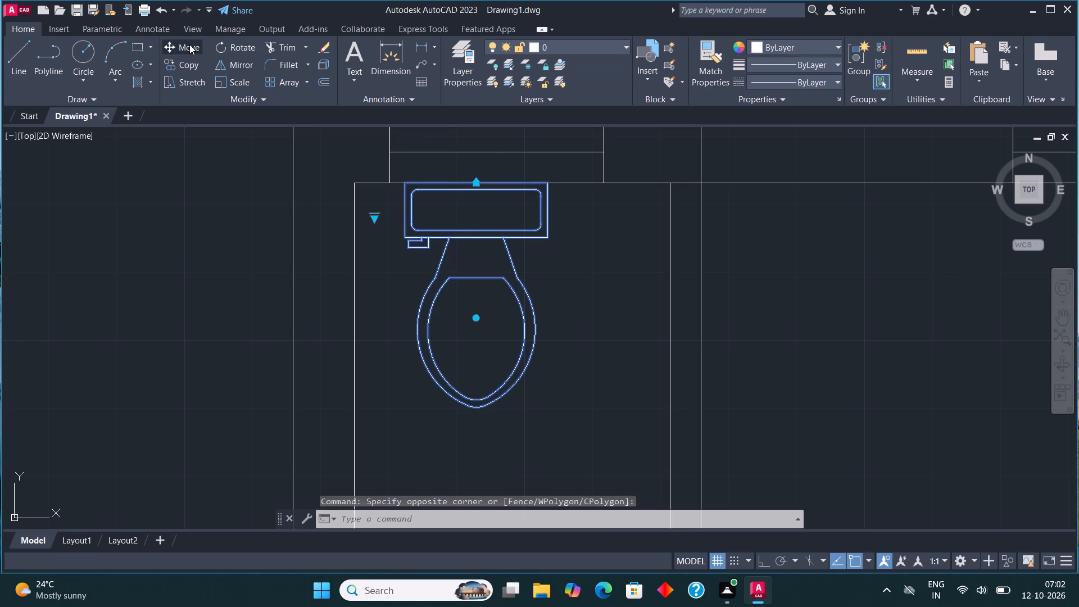
pyautogui.scroll(2, 392, 176)
pyautogui.click(419, 193)
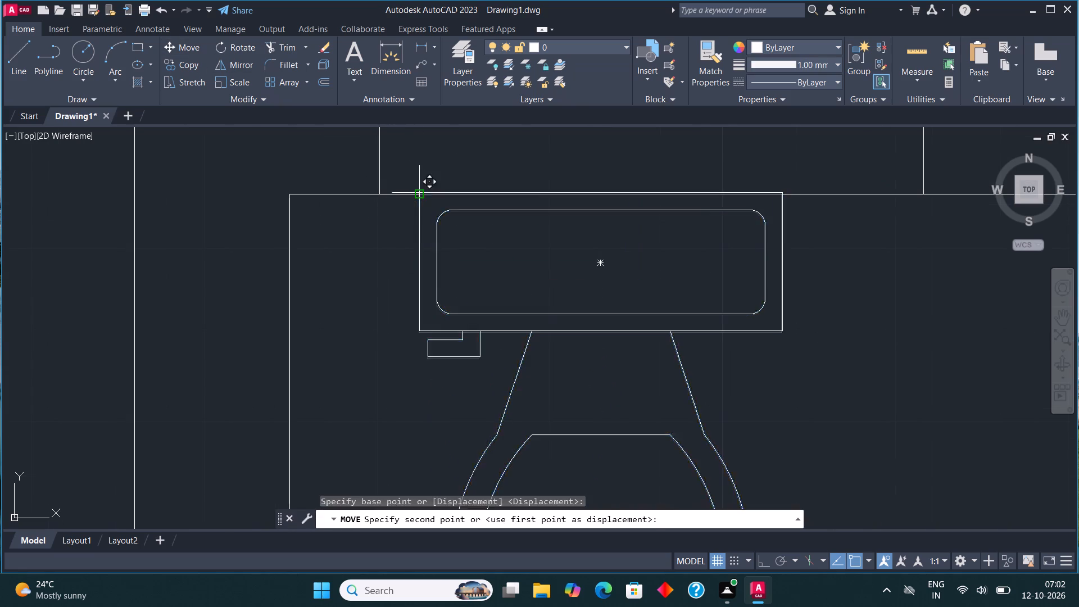
pyautogui.click(330, 196)
# Copy the washbasin counter with its bowl and drain from the lower bathroom to the empty space left of the plan.
pyautogui.scroll(-4, 425, 171)
pyautogui.scroll(-3, 474, 171)
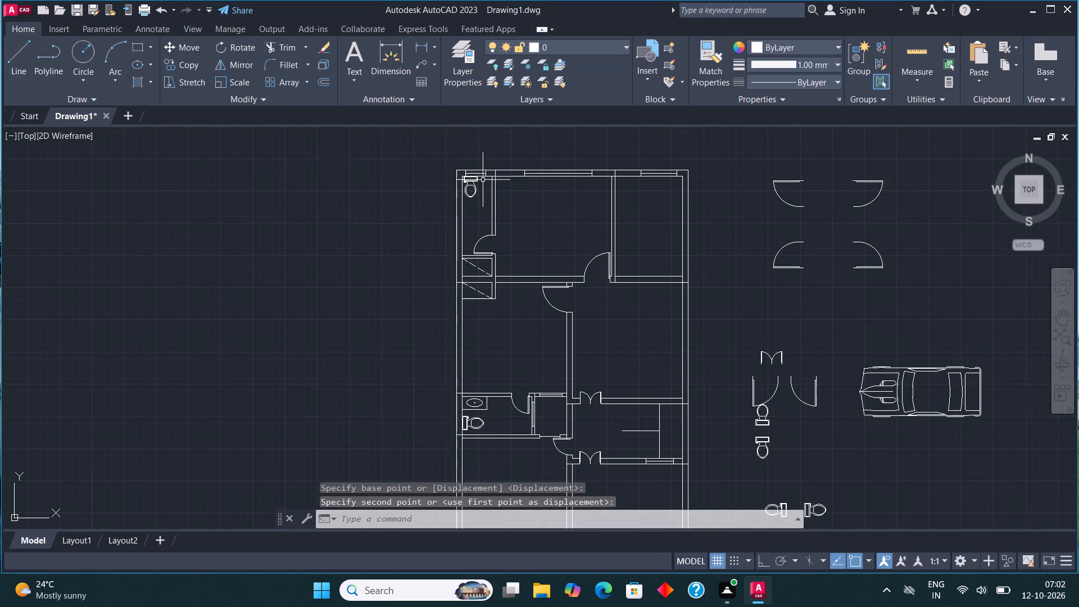
pyautogui.scroll(3, 478, 417)
pyautogui.click(486, 400)
pyautogui.click(436, 343)
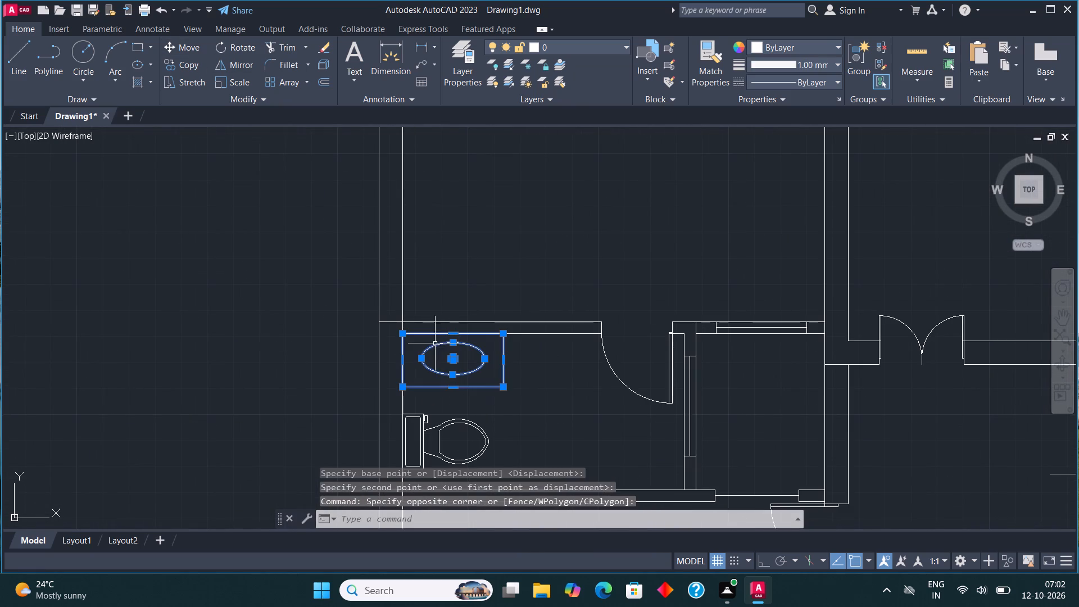
pyautogui.click(189, 61)
pyautogui.click(455, 348)
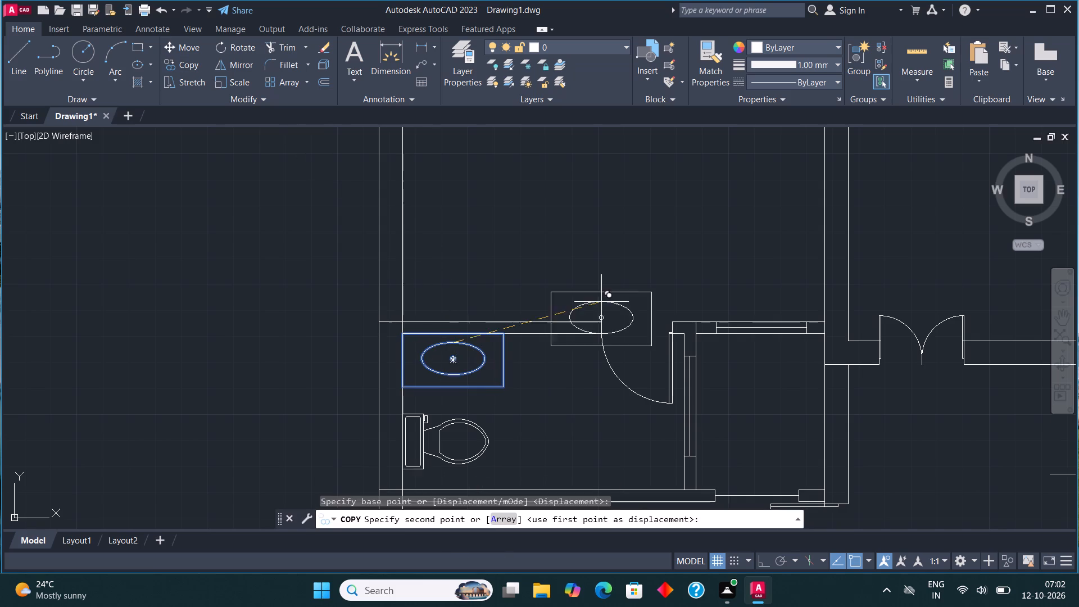
pyautogui.scroll(-2, 691, 282)
pyautogui.scroll(3, 481, 280)
pyautogui.click(461, 279)
pyautogui.press('Escape')
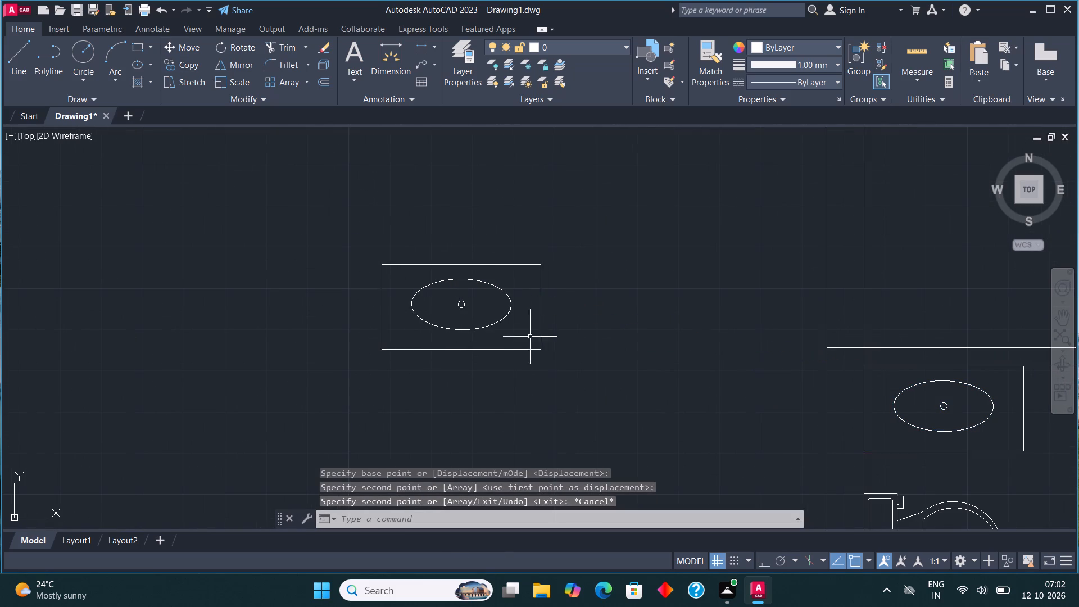
# Rotate the copied washbasin a quarter turn with ortho on so that its long side stands vertical.
pyautogui.click(556, 375)
pyautogui.click(342, 225)
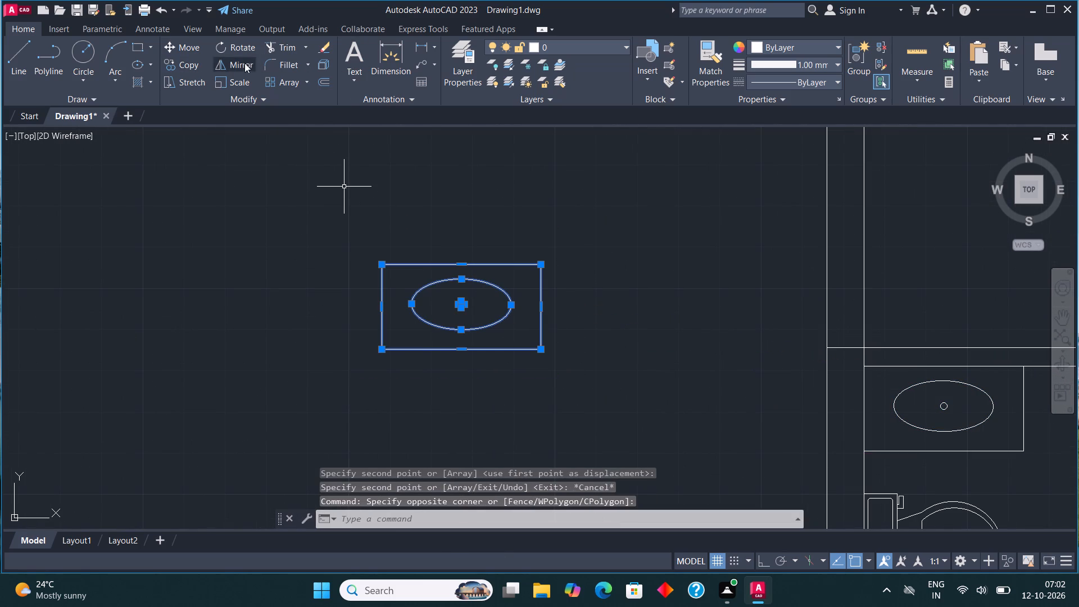
pyautogui.click(251, 48)
pyautogui.click(468, 287)
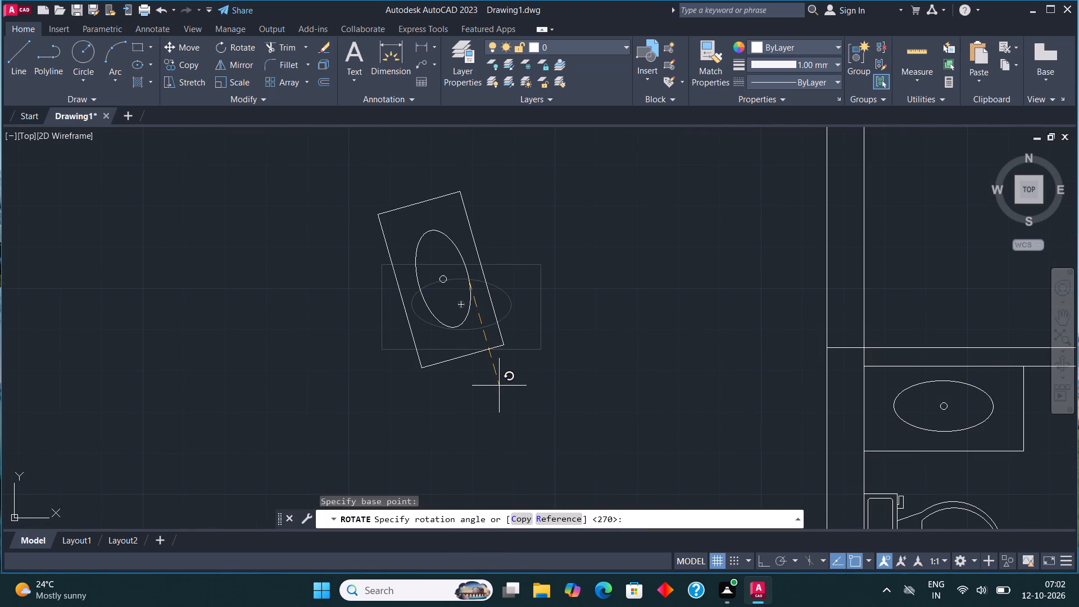
pyautogui.press('F8')
pyautogui.click(501, 388)
# Move the rotated washbasin by its upper-right corner into the upper-right inner corner of the top-left bathroom, beside the toilet.
pyautogui.moveTo(501, 391); pyautogui.dragTo(497, 372)
pyautogui.click(341, 164)
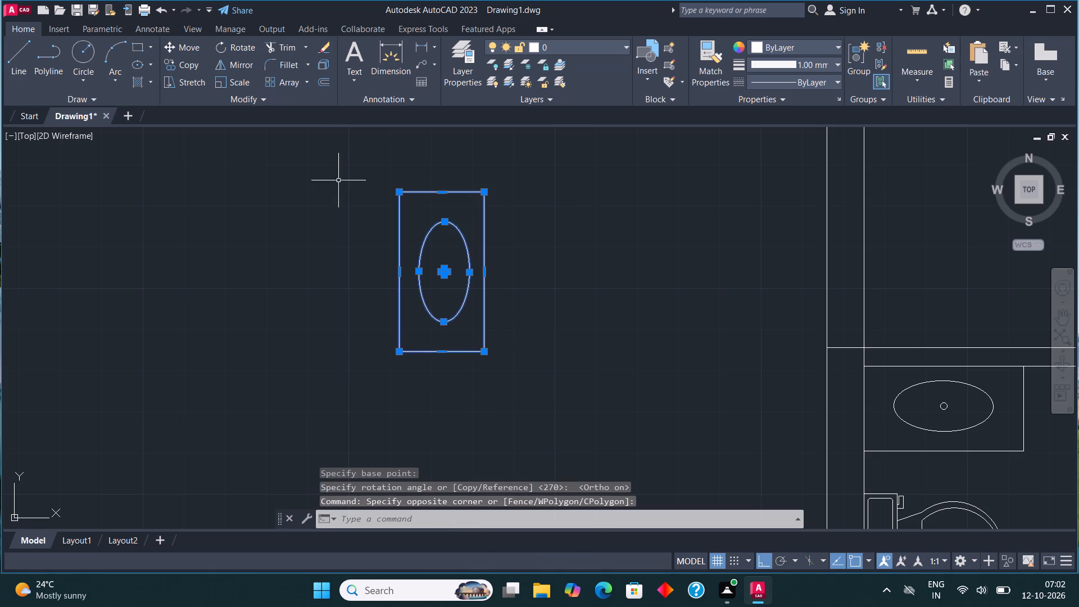
pyautogui.click(192, 44)
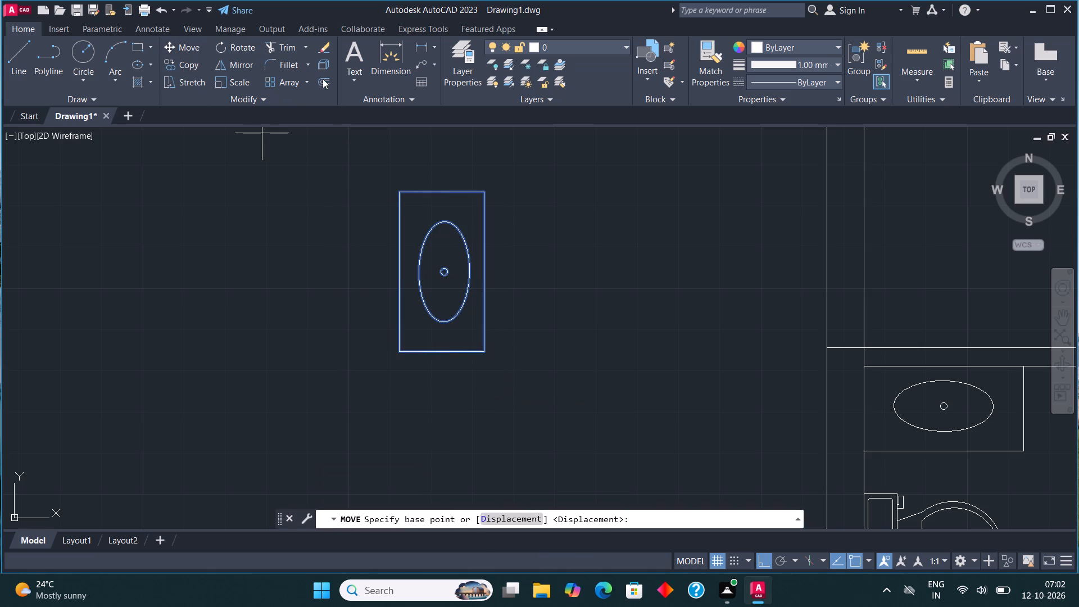
pyautogui.click(483, 193)
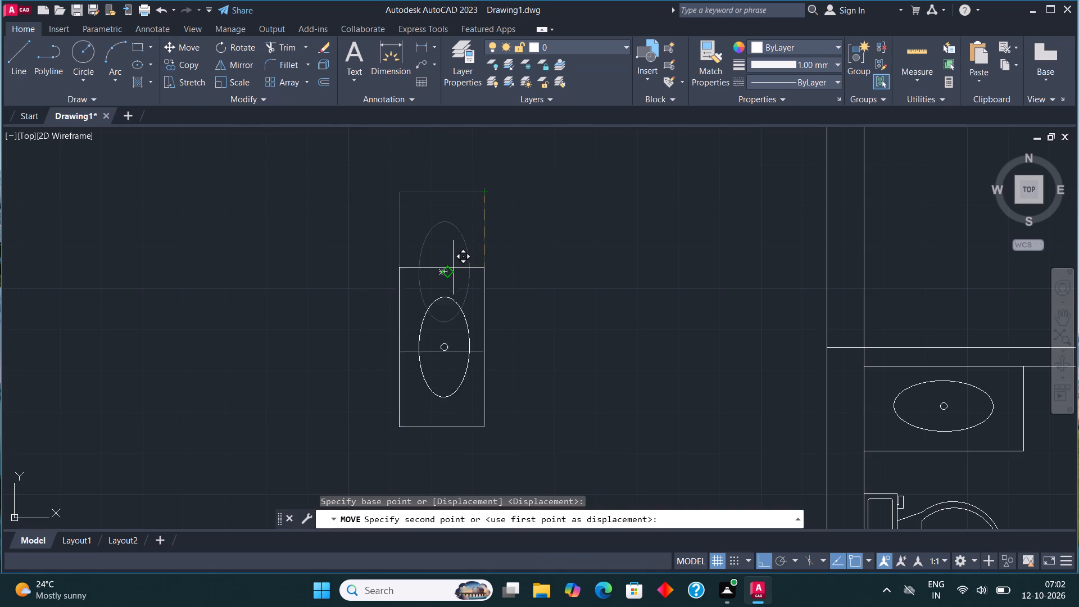
pyautogui.press('F8')
pyautogui.scroll(-4, 430, 307)
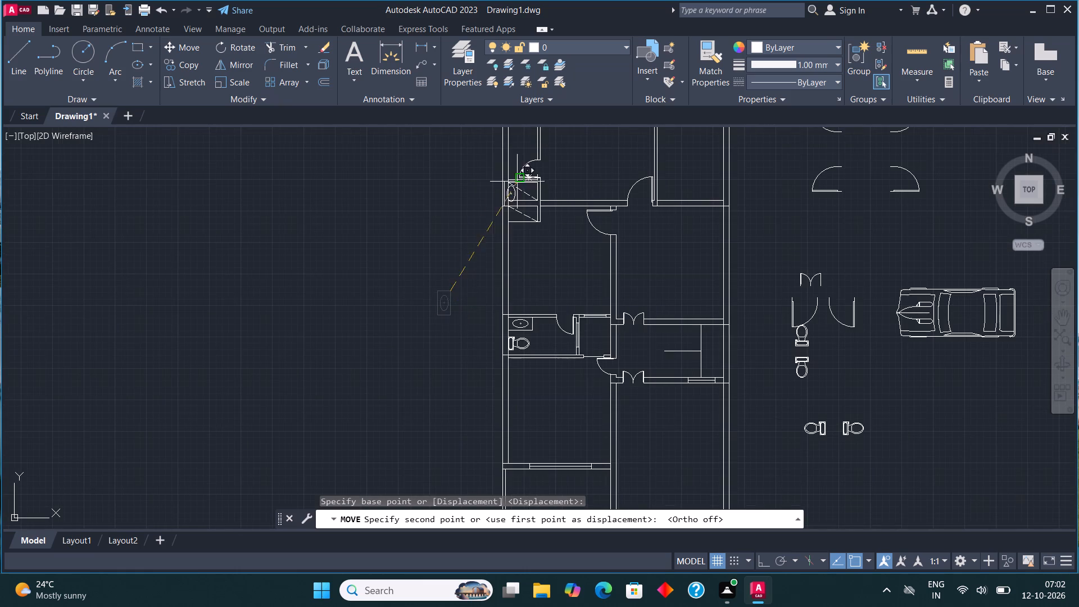
pyautogui.scroll(-2, 525, 291)
pyautogui.scroll(4, 523, 202)
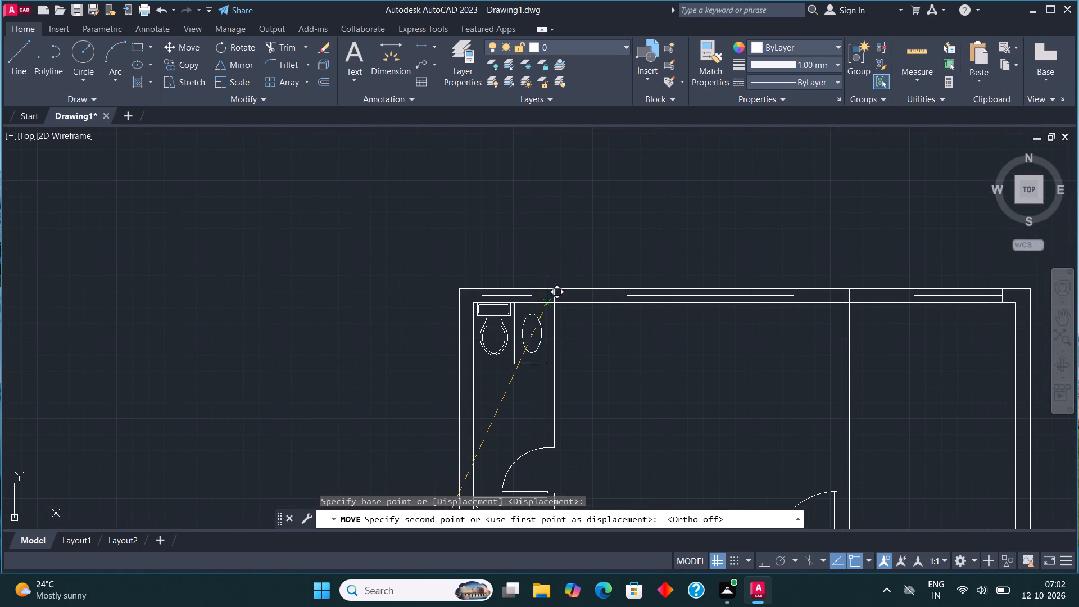
pyautogui.scroll(3, 542, 311)
pyautogui.click(558, 280)
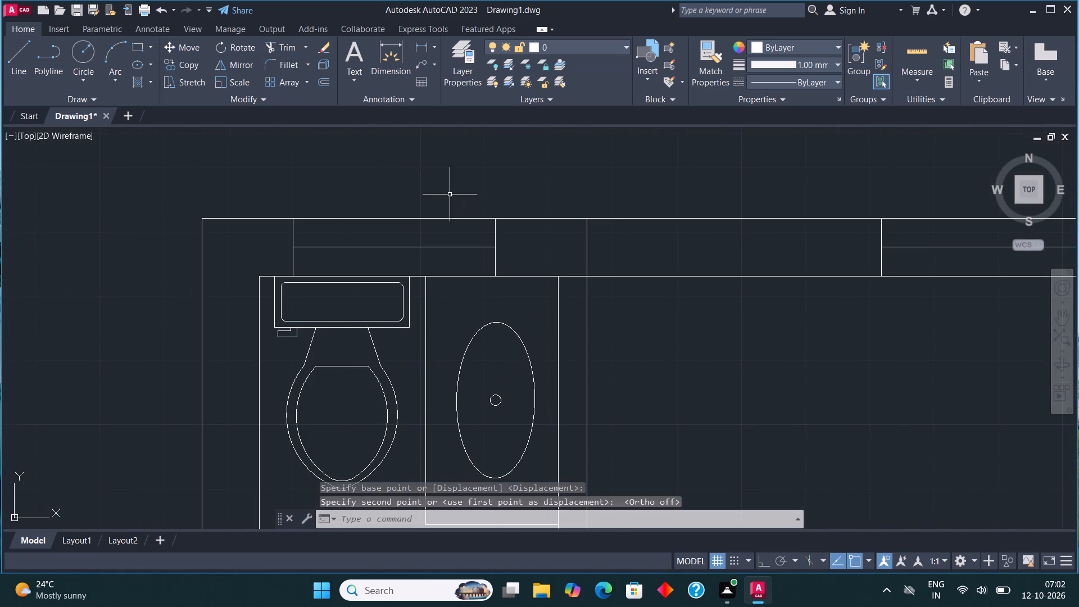
# Draw a rectangular bed in the top middle bedroom, starting at the window's left end on the inner wall face.
pyautogui.scroll(-3, 448, 192)
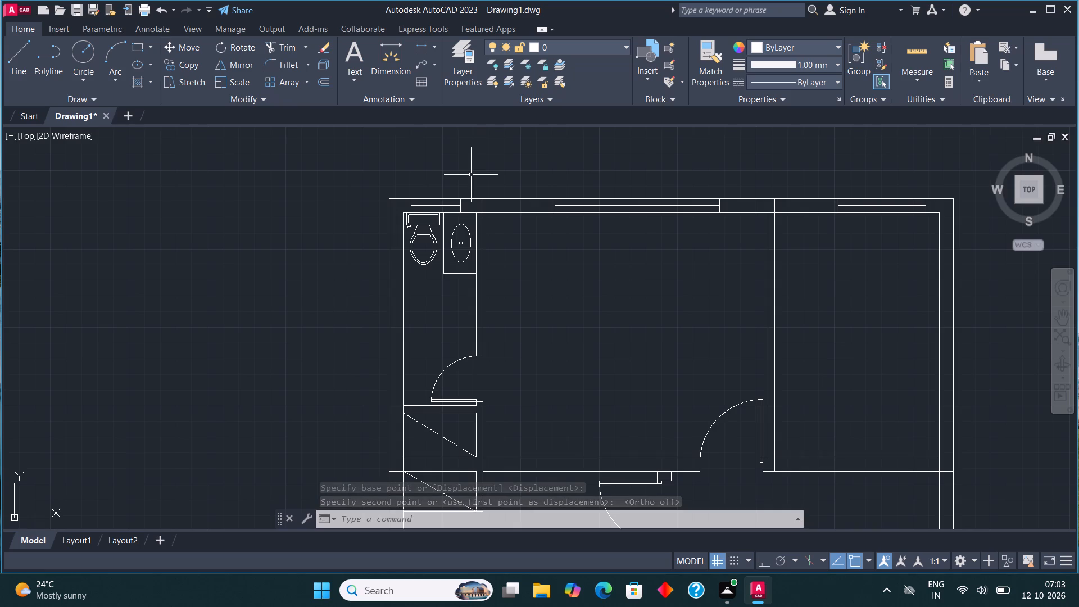
pyautogui.scroll(-2, 504, 221)
pyautogui.scroll(3, 554, 214)
pyautogui.moveTo(546, 231); pyautogui.dragTo(536, 189, button='middle')
pyautogui.scroll(-2, 538, 210)
pyautogui.scroll(1, 547, 228)
pyautogui.moveTo(538, 224); pyautogui.dragTo(484, 238, button='middle')
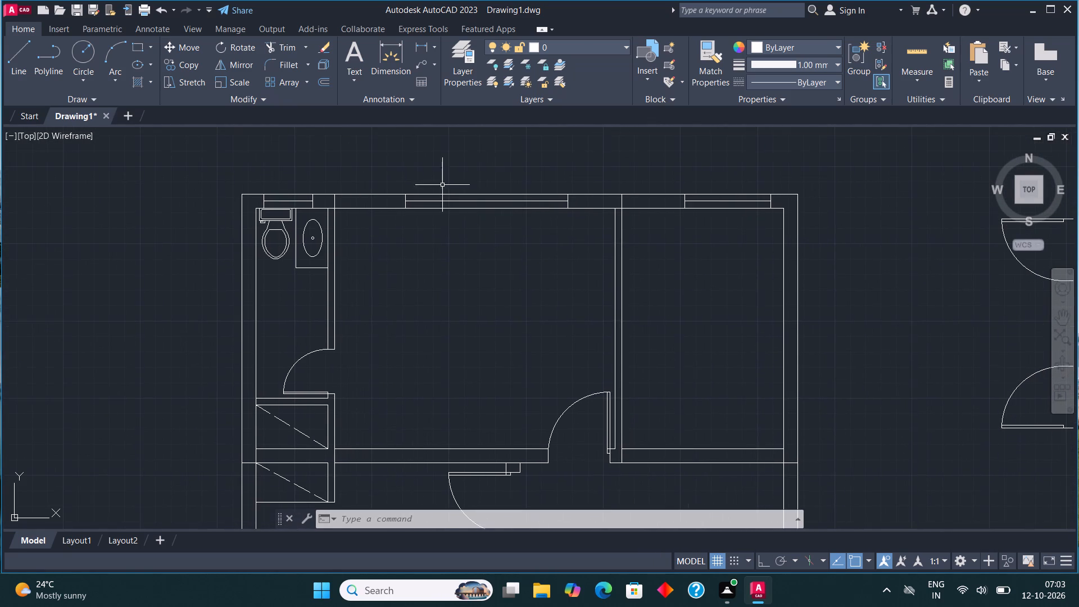
pyautogui.click(137, 47)
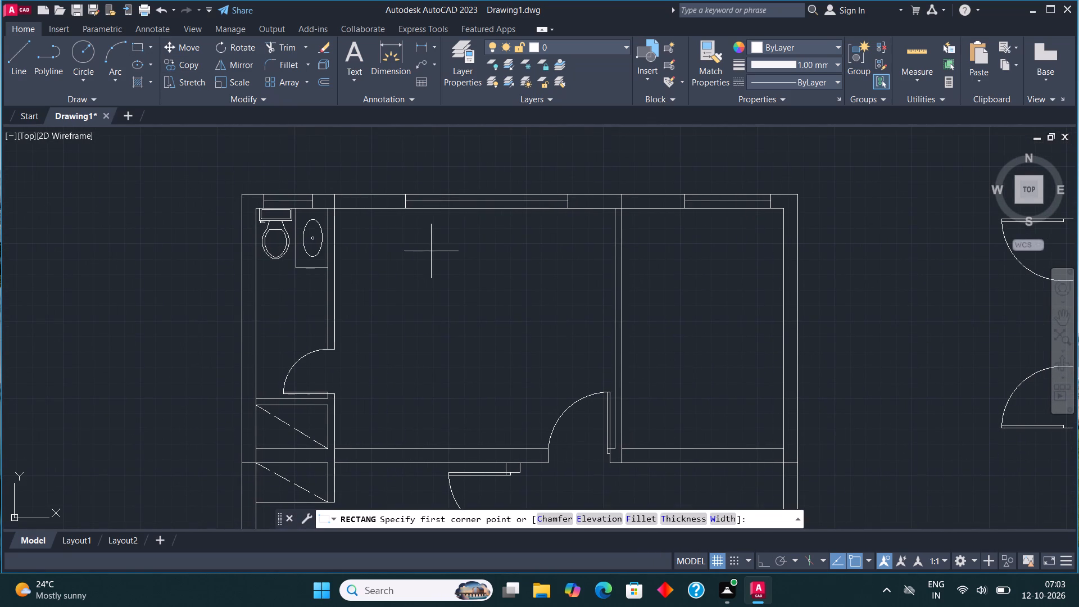
pyautogui.click(401, 210)
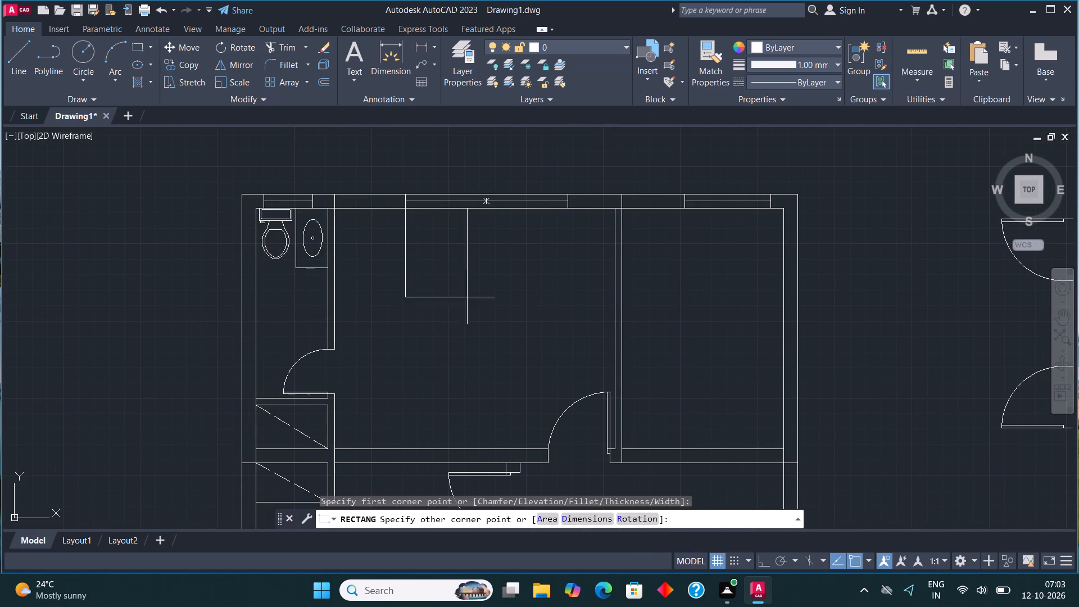
pyautogui.click(519, 336)
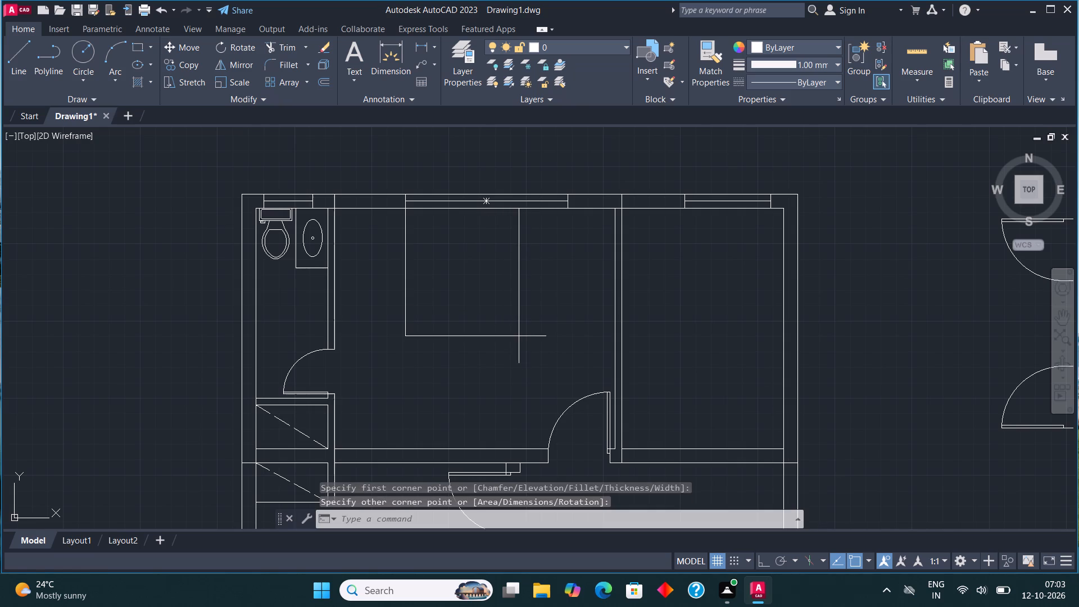
# Draw a small bedside table rectangle against the top wall, starting at the bed's upper-right corner.
pyautogui.click(139, 39)
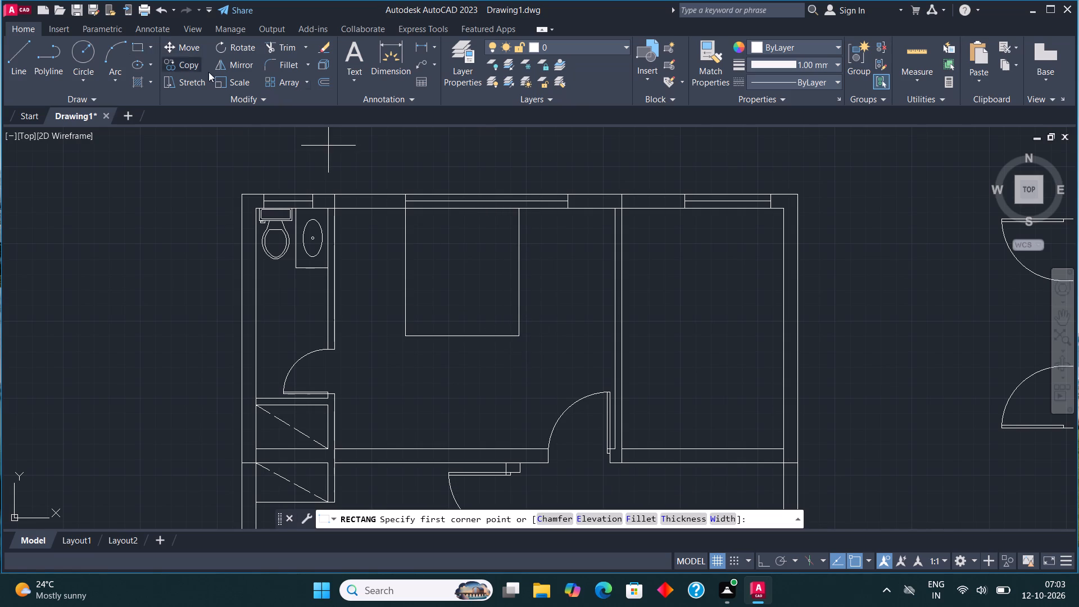
pyautogui.scroll(2, 519, 203)
pyautogui.click(514, 218)
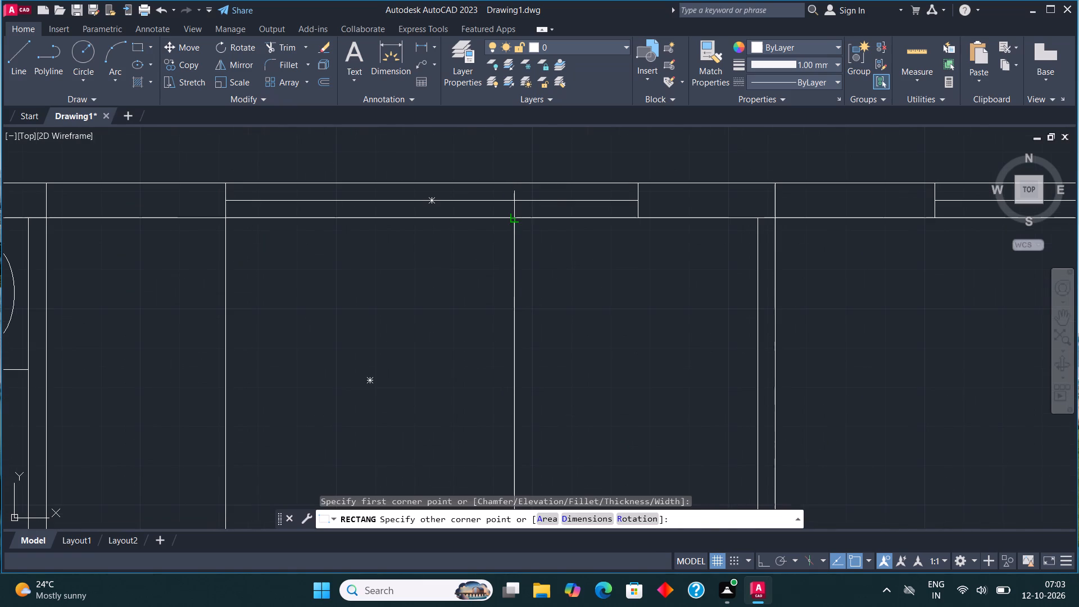
pyautogui.scroll(-2, 534, 246)
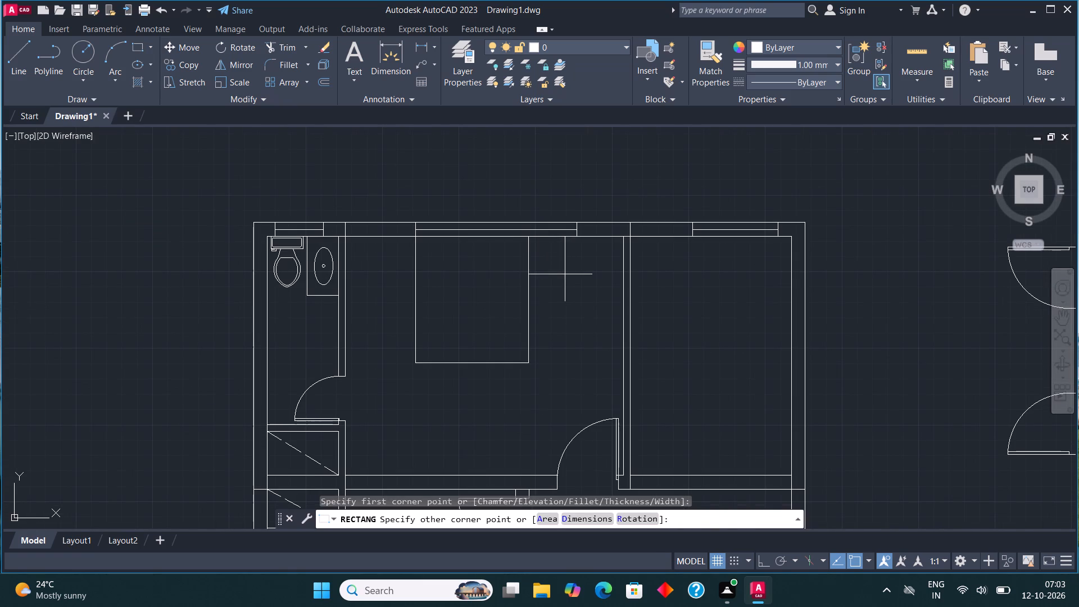
pyautogui.click(565, 266)
# Draw a circle in the middle of the bedside table as a lamp.
pyautogui.scroll(2, 550, 238)
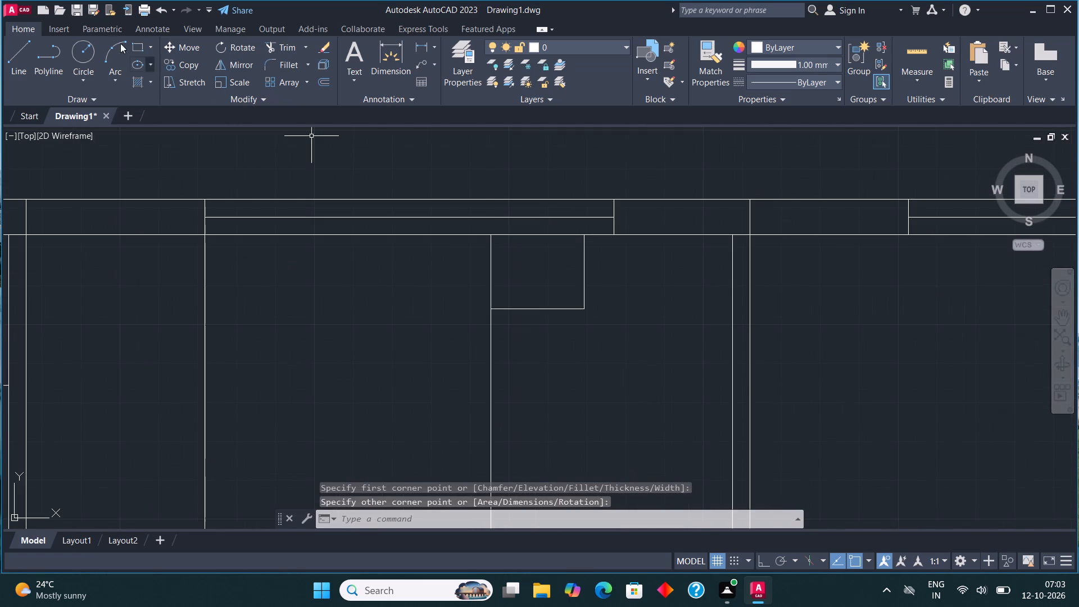
pyautogui.click(78, 56)
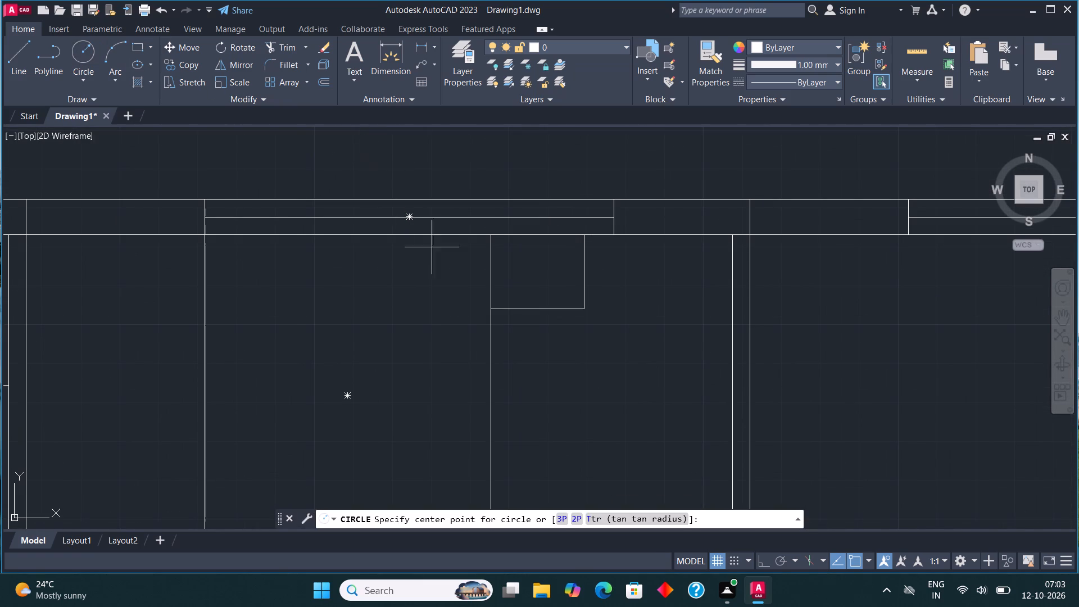
pyautogui.click(537, 269)
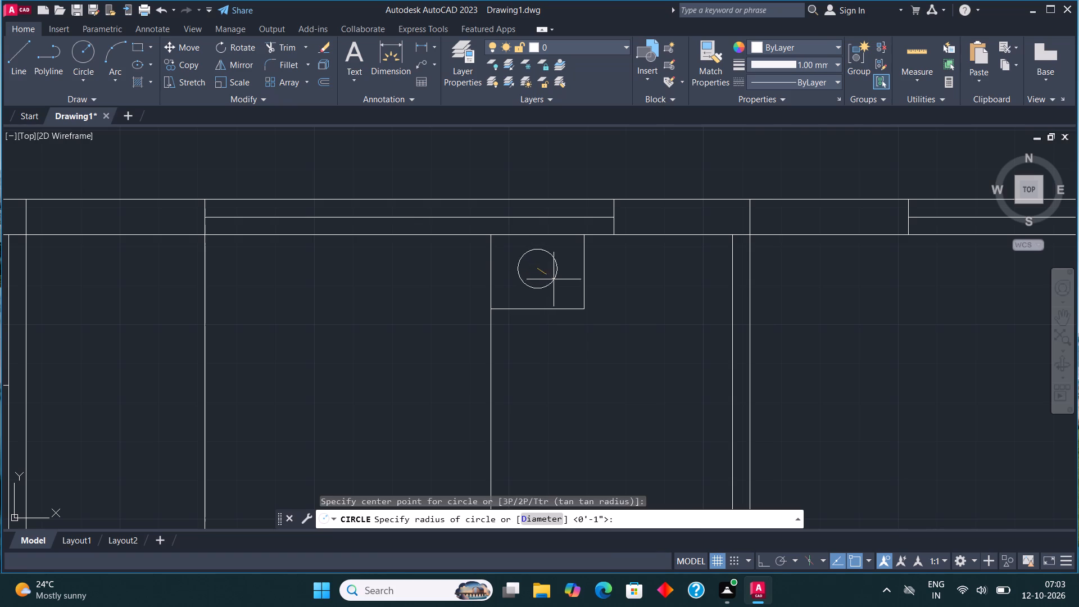
pyautogui.click(557, 283)
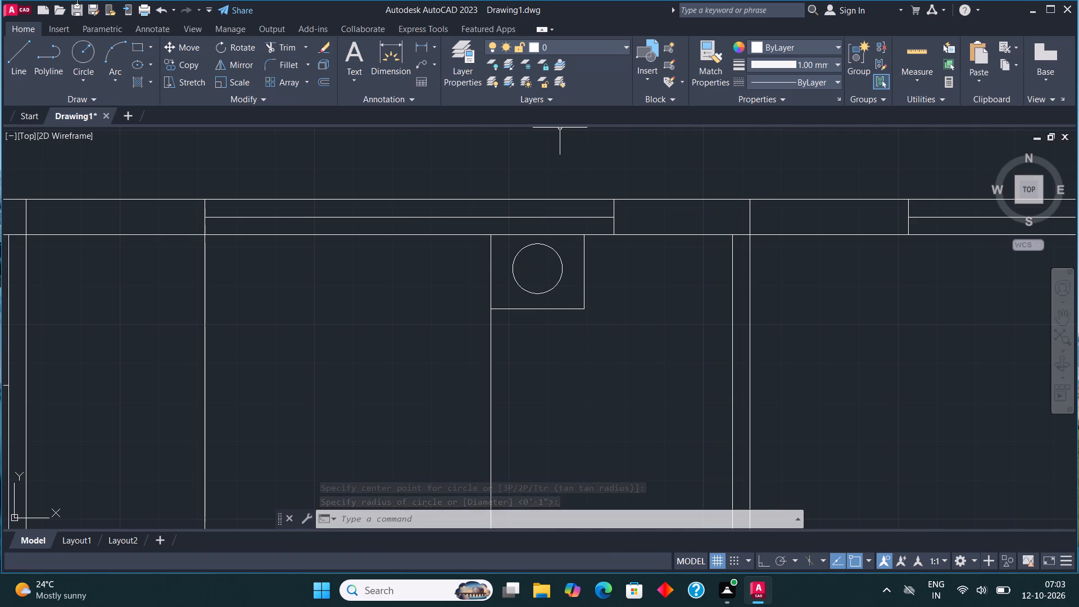
# Draw a horizontal and a vertical line across the lamp circle, crossing at its center.
pyautogui.click(24, 43)
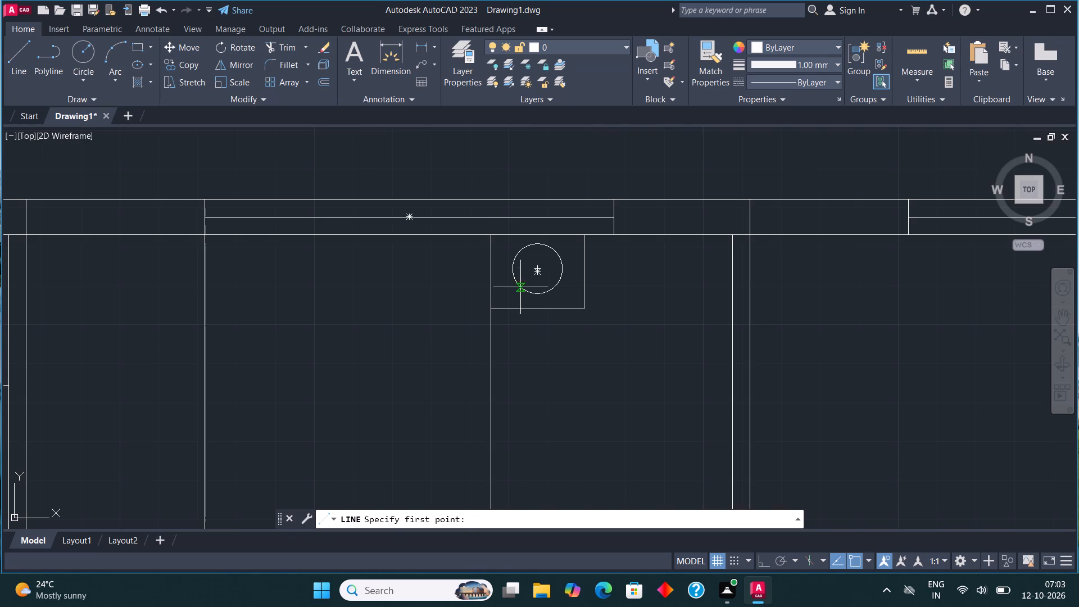
pyautogui.click(511, 269)
pyautogui.click(561, 268)
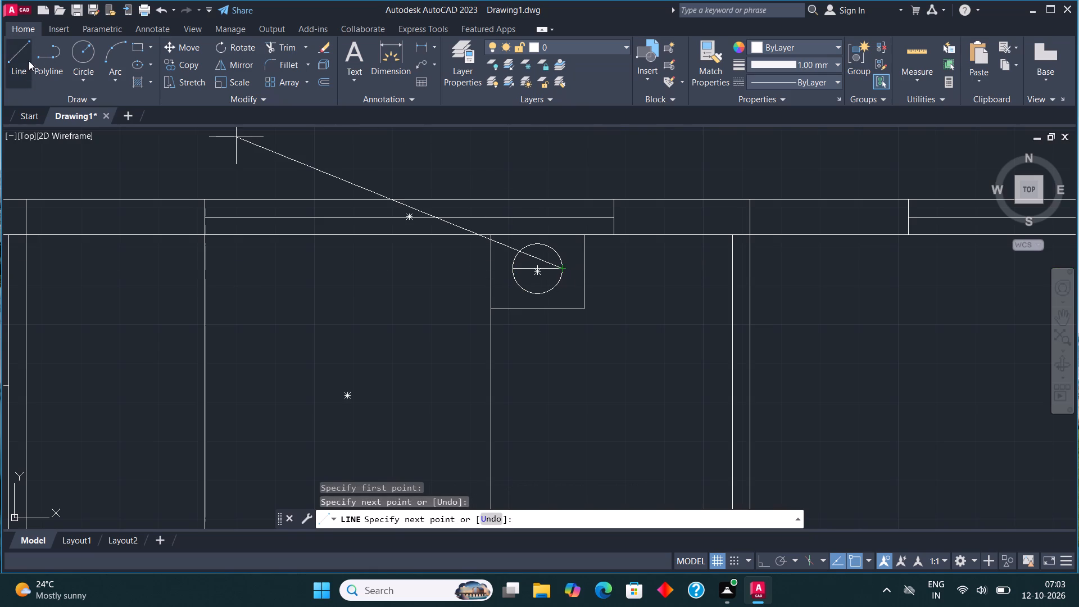
pyautogui.click(19, 48)
pyautogui.click(536, 290)
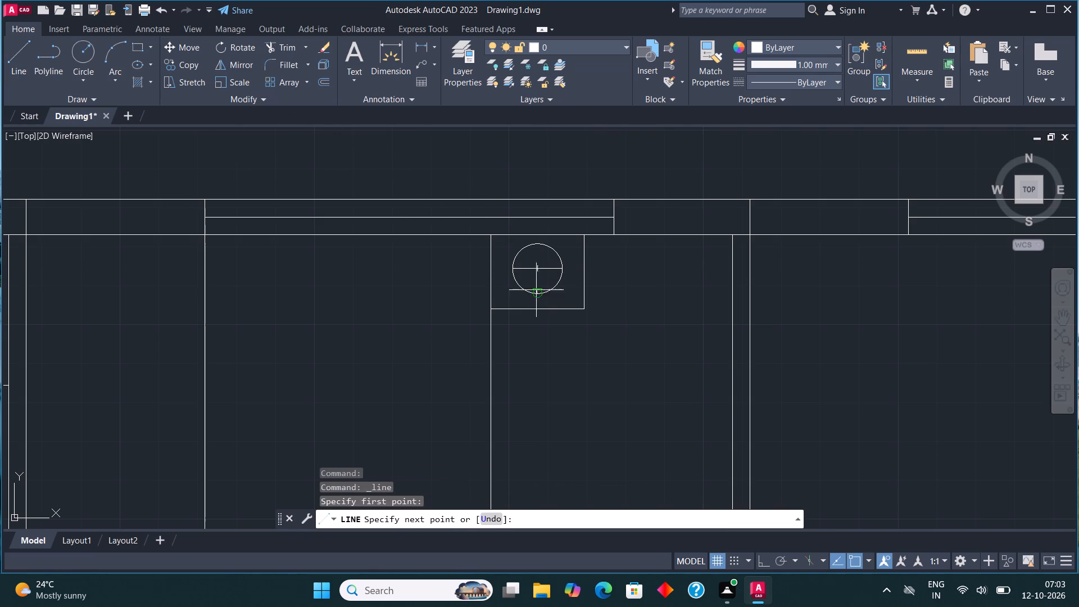
pyautogui.click(541, 247)
pyautogui.press('Escape')
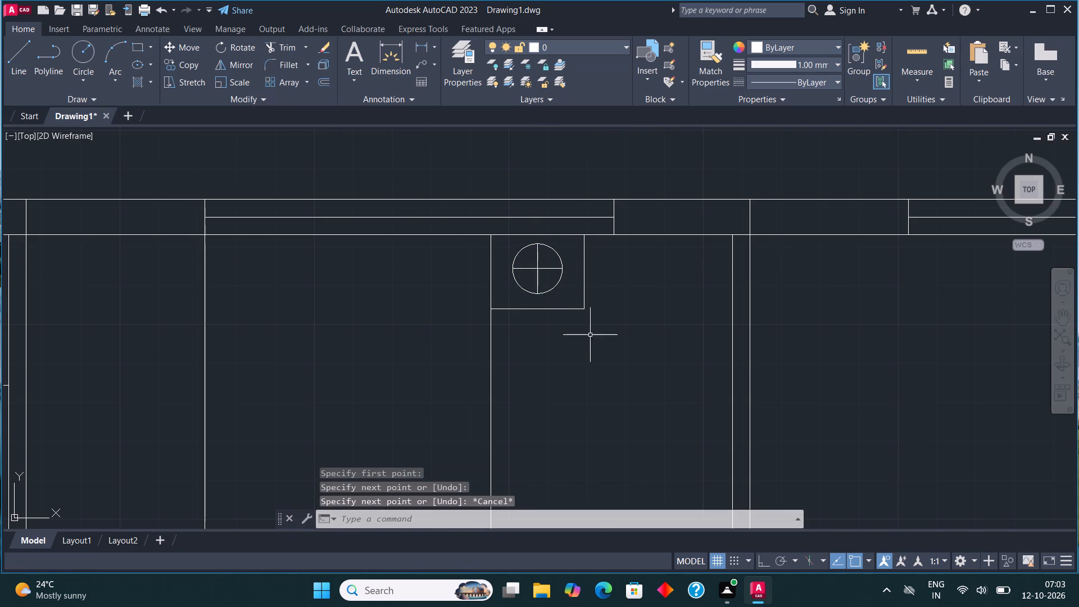
# Copy the bedside table with its lamp to the bed's left side, with its upper-right corner on the bed's upper-left corner.
pyautogui.click(592, 339)
pyautogui.click(507, 244)
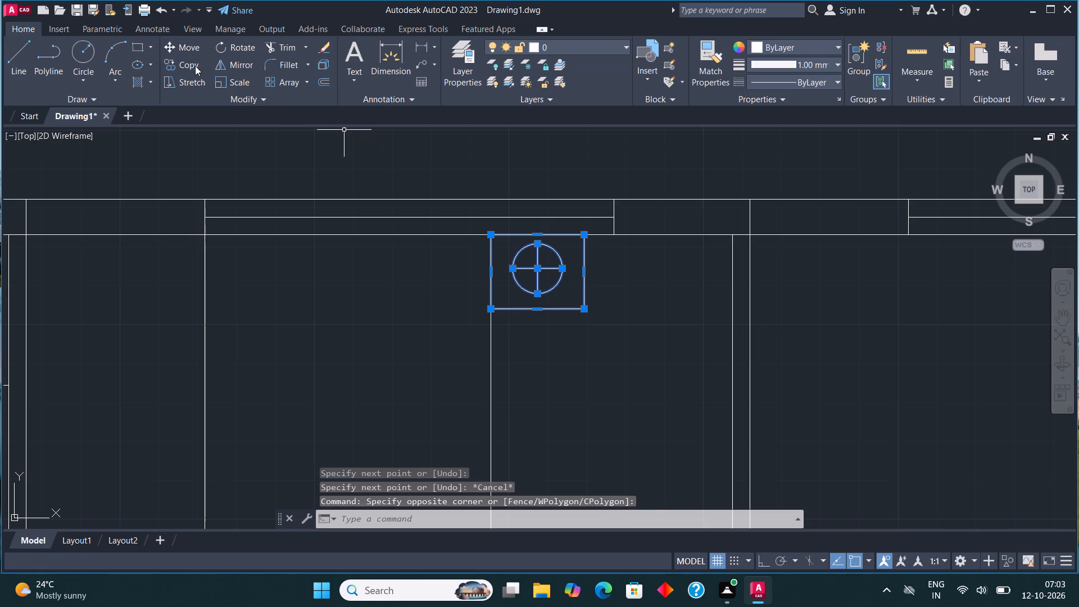
pyautogui.click(191, 62)
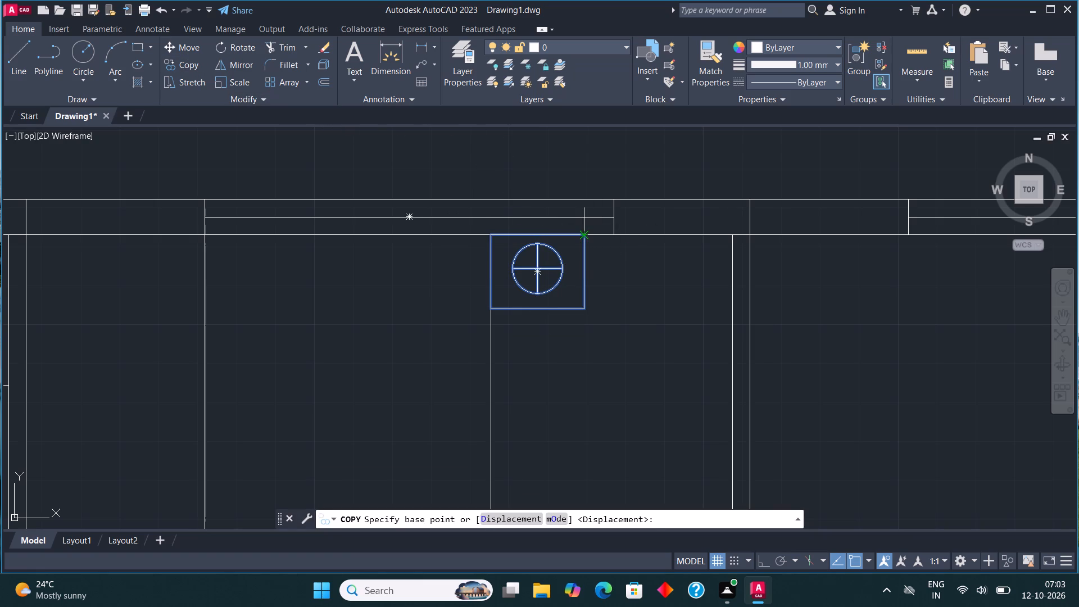
pyautogui.click(584, 238)
pyautogui.scroll(-2, 581, 239)
pyautogui.scroll(3, 439, 238)
pyautogui.click(409, 238)
pyautogui.scroll(-2, 481, 209)
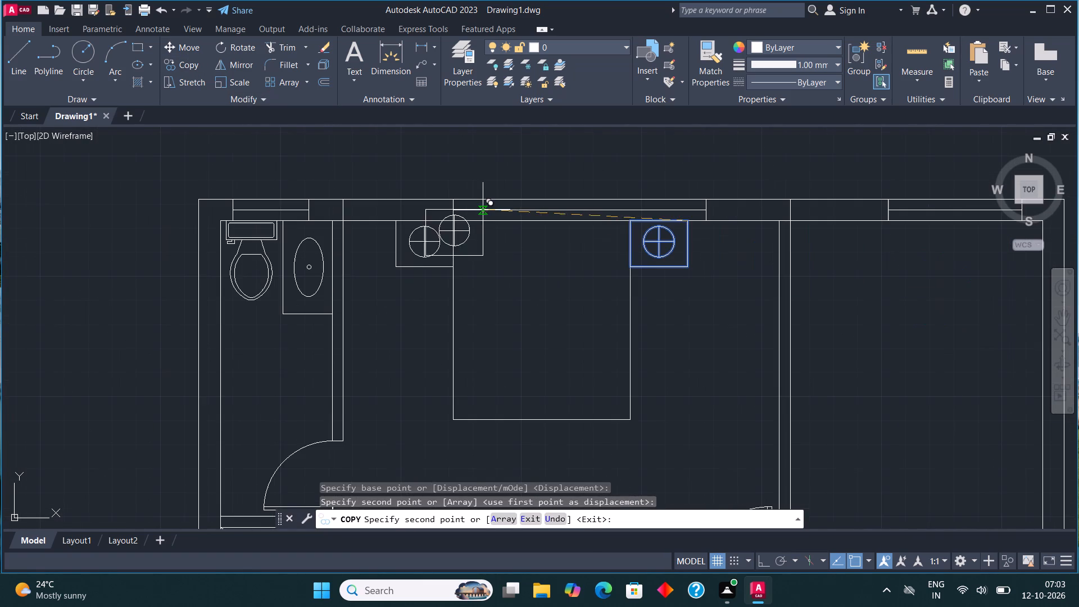
pyautogui.press('Escape')
# Draw a small horizontal rectangle as a pillow inside the bed near its upper-left corner.
pyautogui.click(132, 40)
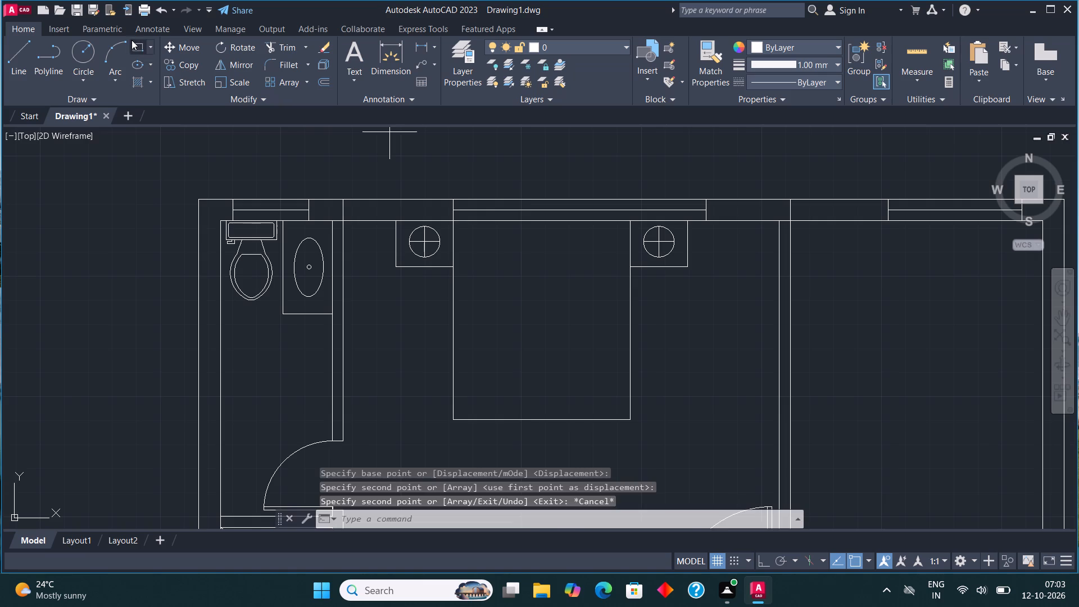
pyautogui.scroll(1, 561, 277)
pyautogui.click(405, 220)
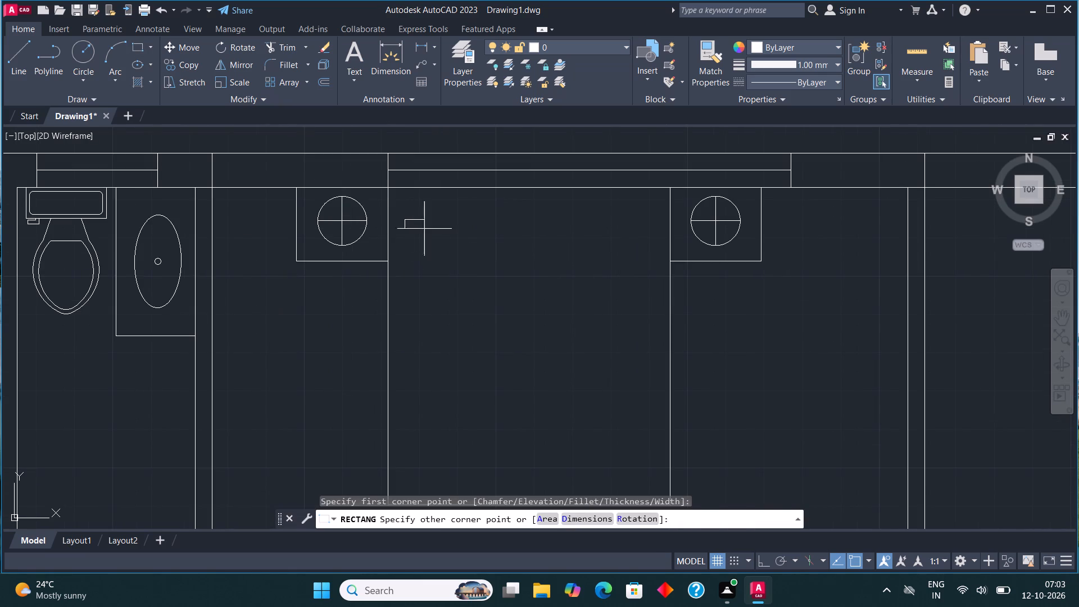
pyautogui.click(504, 272)
# Copy the pillow horizontally about 3'-1" to the right side of the bed with Ortho on.
pyautogui.click(458, 224)
pyautogui.click(450, 215)
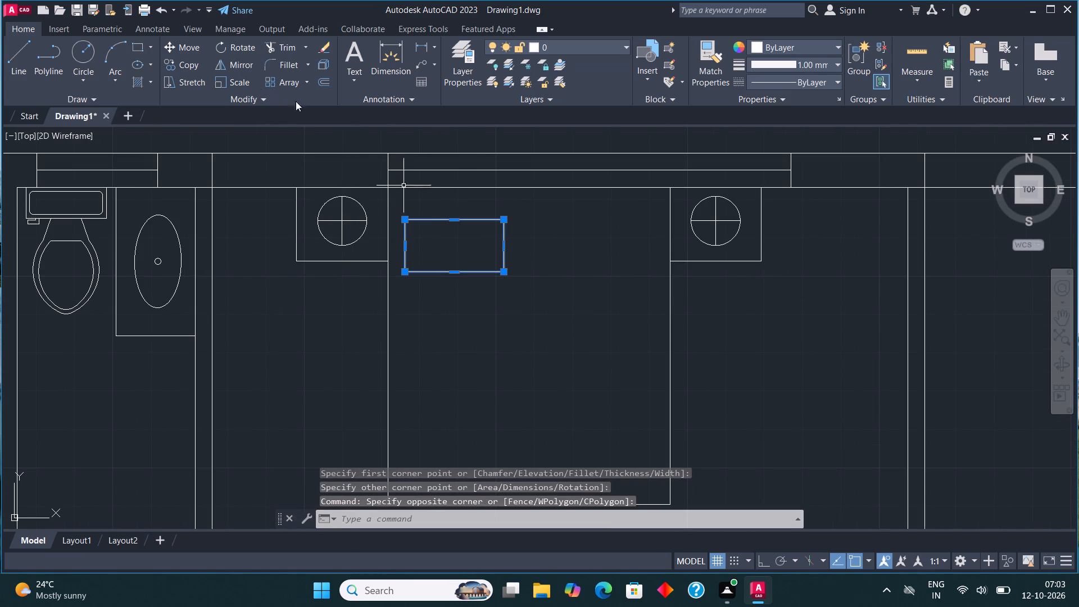
pyautogui.click(170, 65)
pyautogui.click(466, 258)
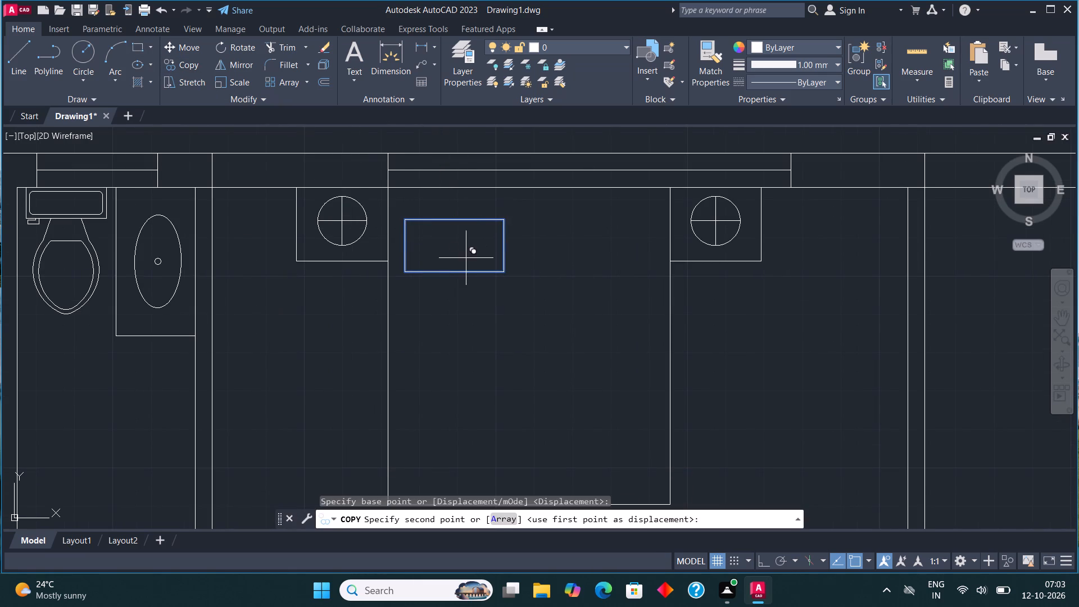
pyautogui.press('F8')
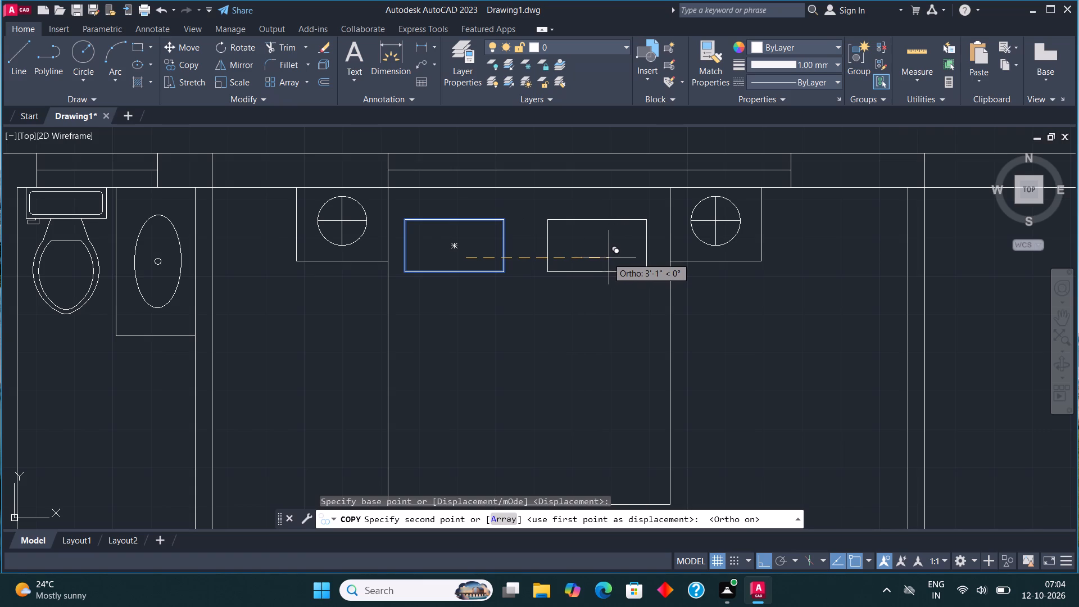
pyautogui.click(609, 257)
pyautogui.press('Escape')
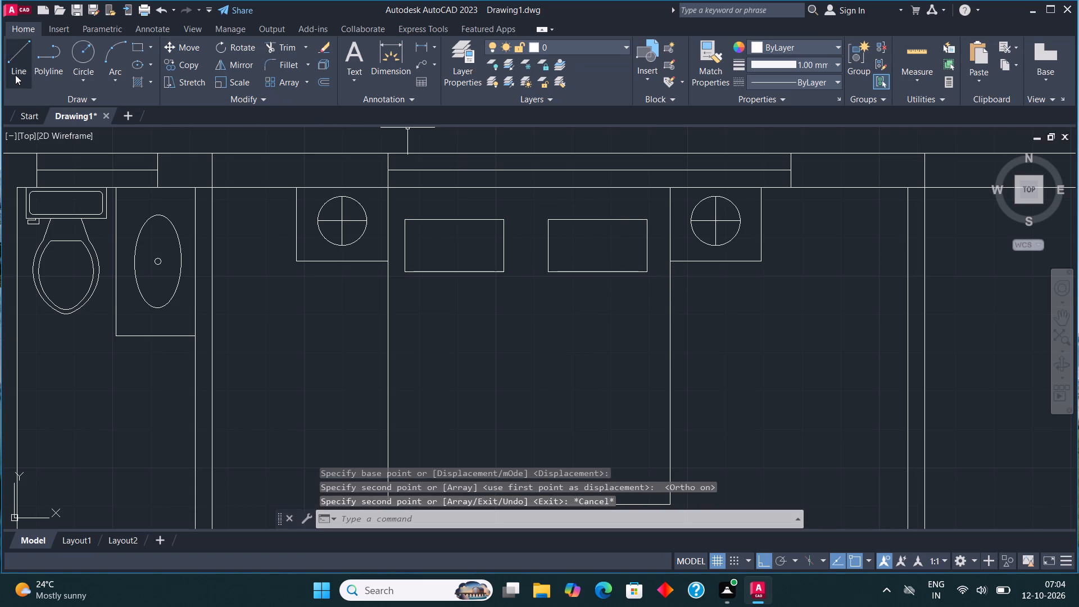
# Draw the blanket edge across the bed below the pillows, with a folded corner about 8" deep at the bed's right edge.
pyautogui.click(18, 53)
pyautogui.click(383, 301)
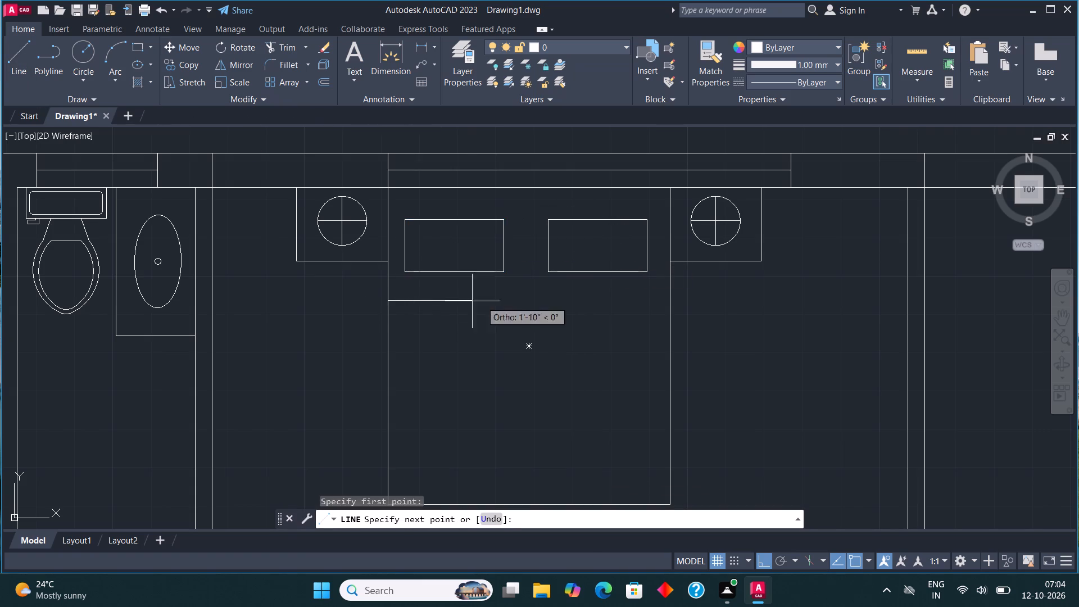
pyautogui.click(618, 304)
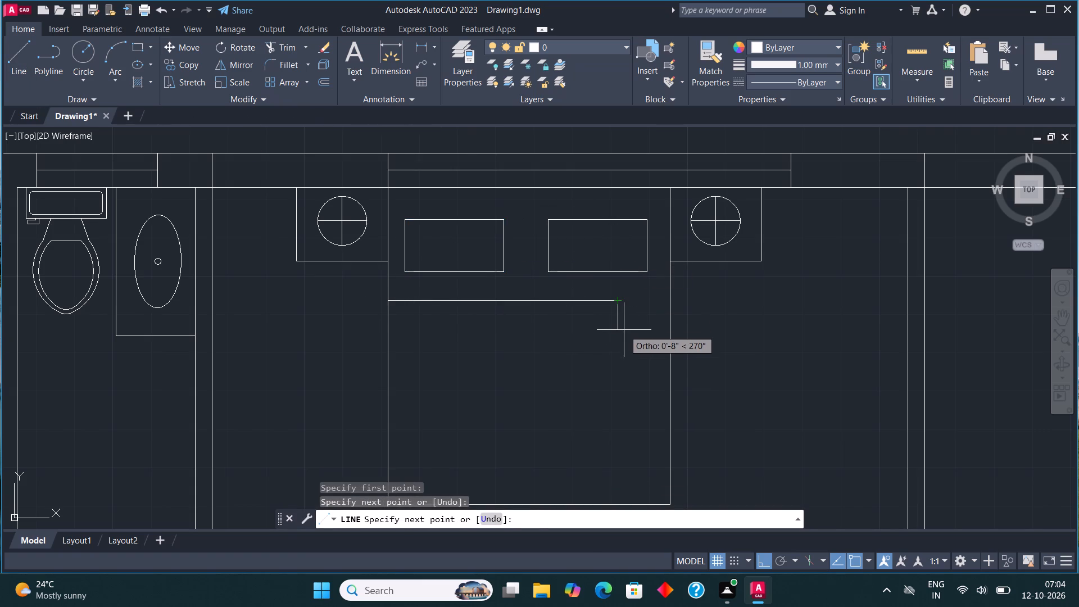
pyautogui.click(624, 331)
pyautogui.click(665, 334)
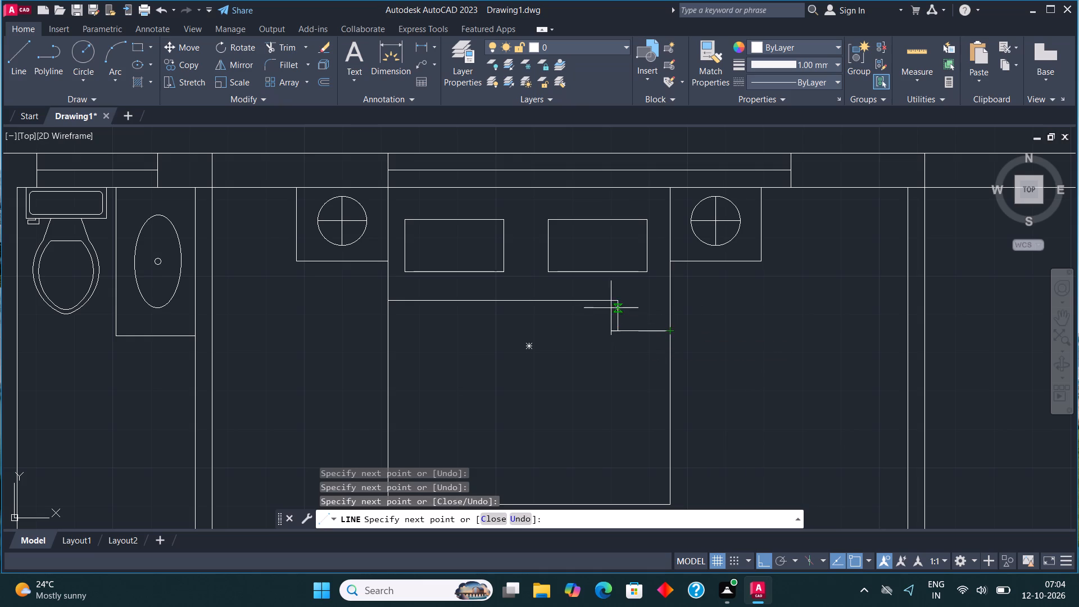
pyautogui.click(611, 303)
pyautogui.press('Escape')
# Draw a thin full-width rectangle across the lower part of the bed as a blanket strip.
pyautogui.scroll(-1, 587, 257)
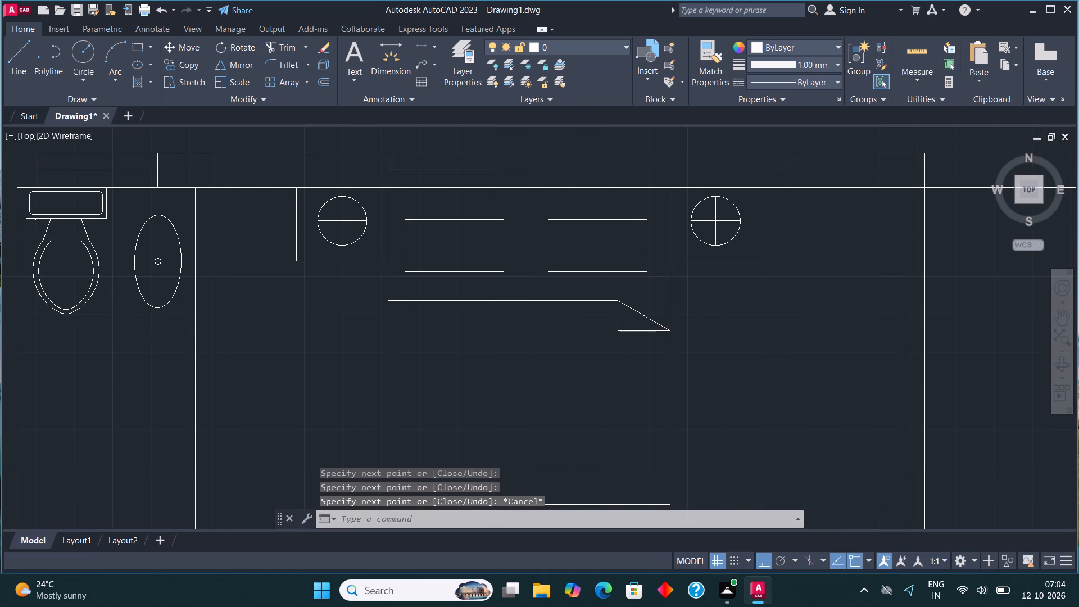
pyautogui.click(139, 46)
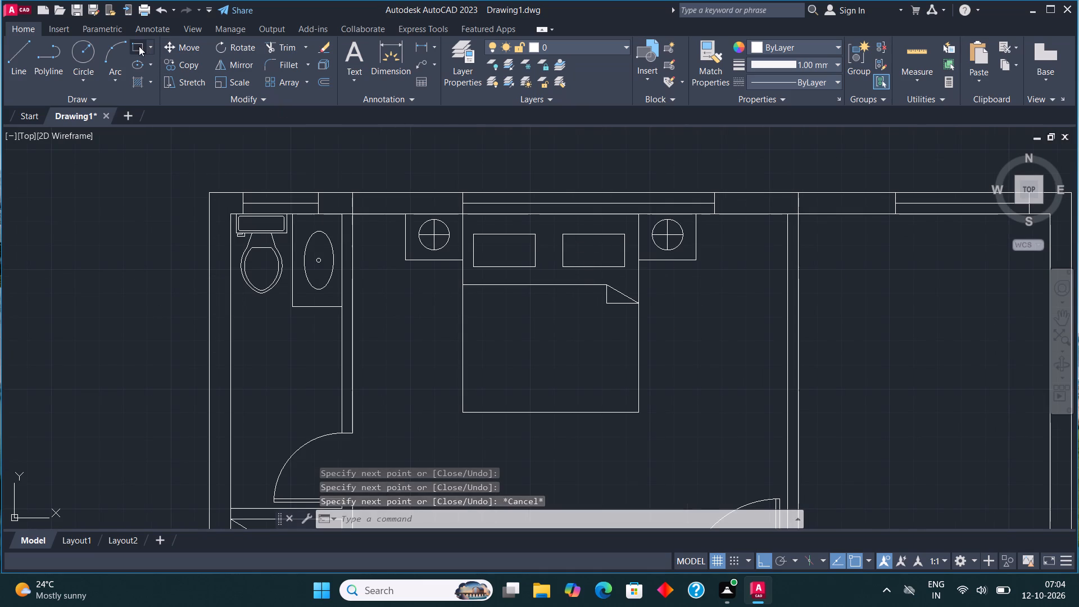
pyautogui.click(465, 380)
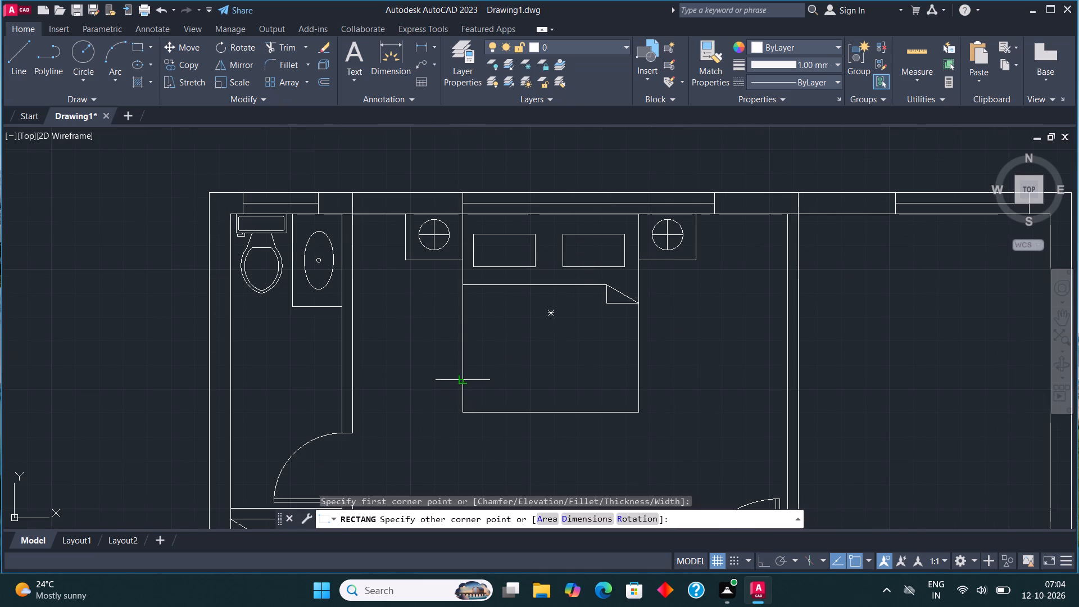
pyautogui.click(638, 358)
# Hatch the blanket strip across the lower part of the bed with the BOX pattern.
pyautogui.scroll(1, 597, 368)
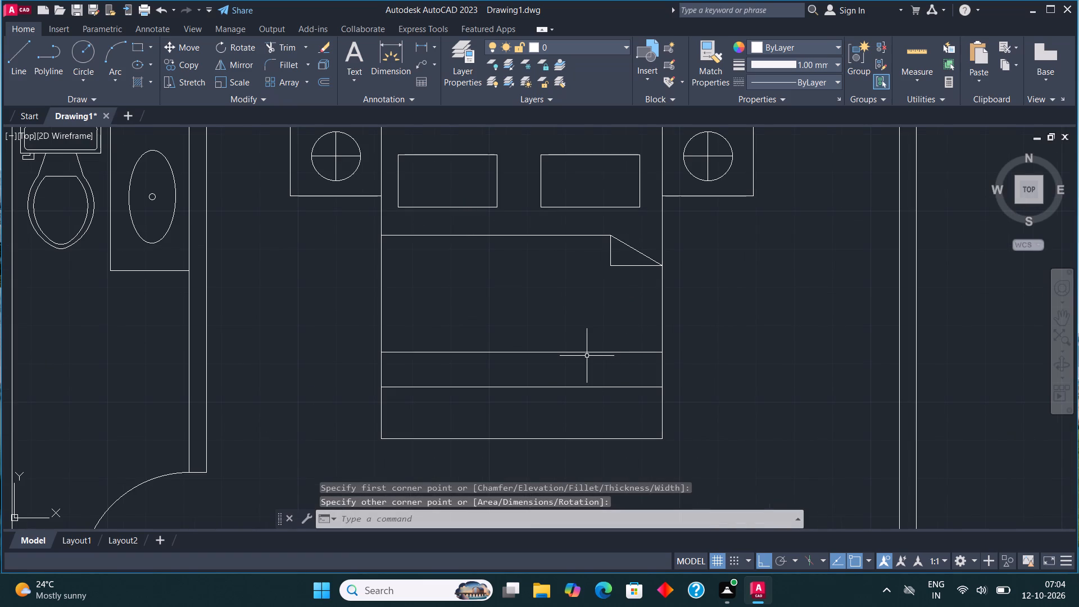
pyautogui.press('h')
pyautogui.press('Return')
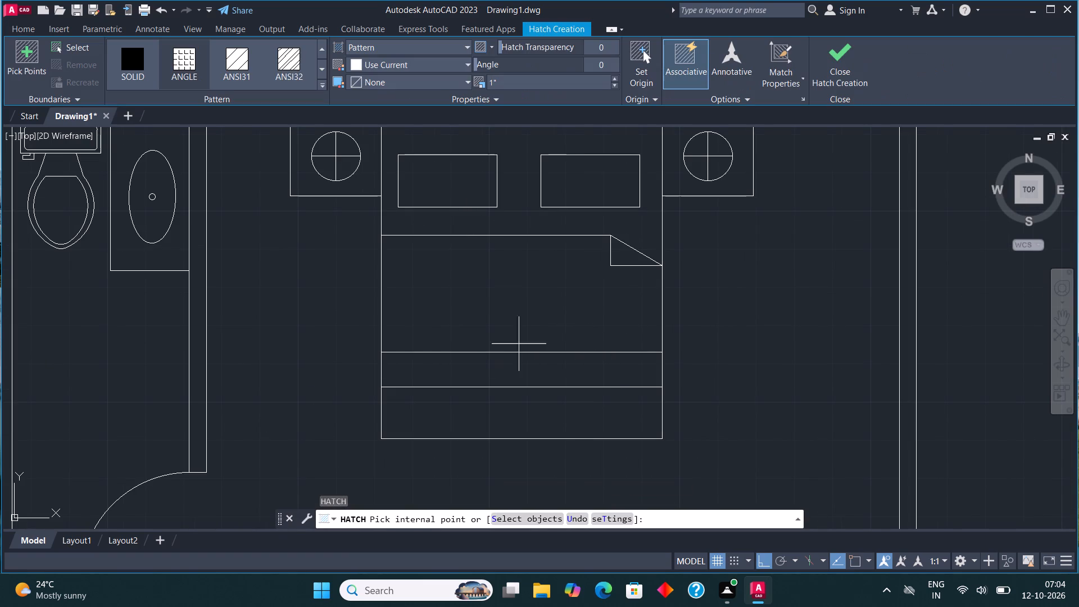
pyautogui.click(320, 53)
pyautogui.click(320, 53)
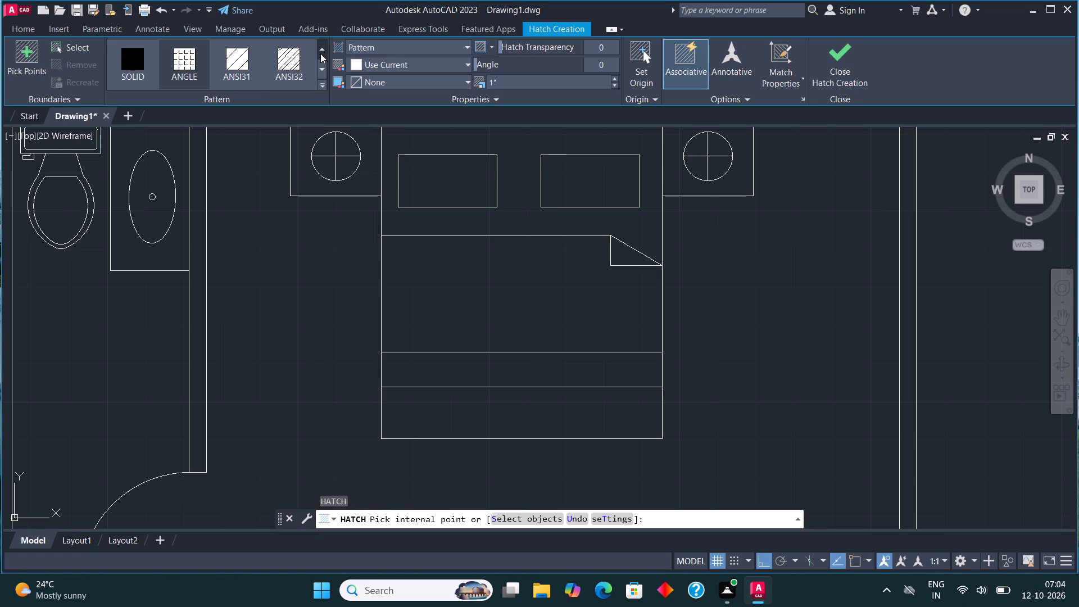
pyautogui.click(320, 64)
pyautogui.click(320, 64)
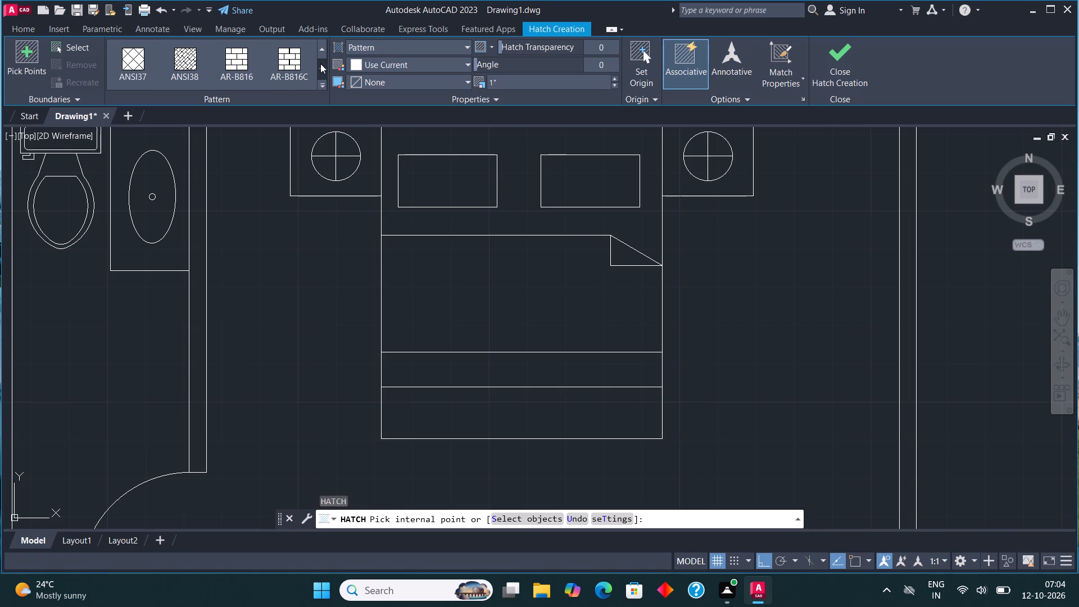
pyautogui.click(320, 64)
pyautogui.click(320, 64)
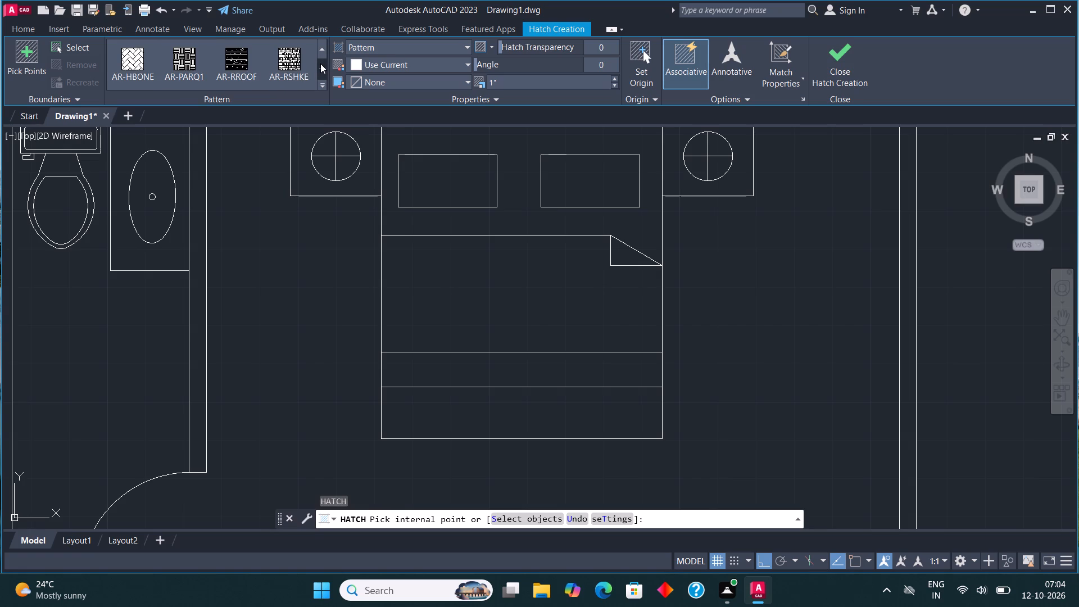
pyautogui.click(320, 64)
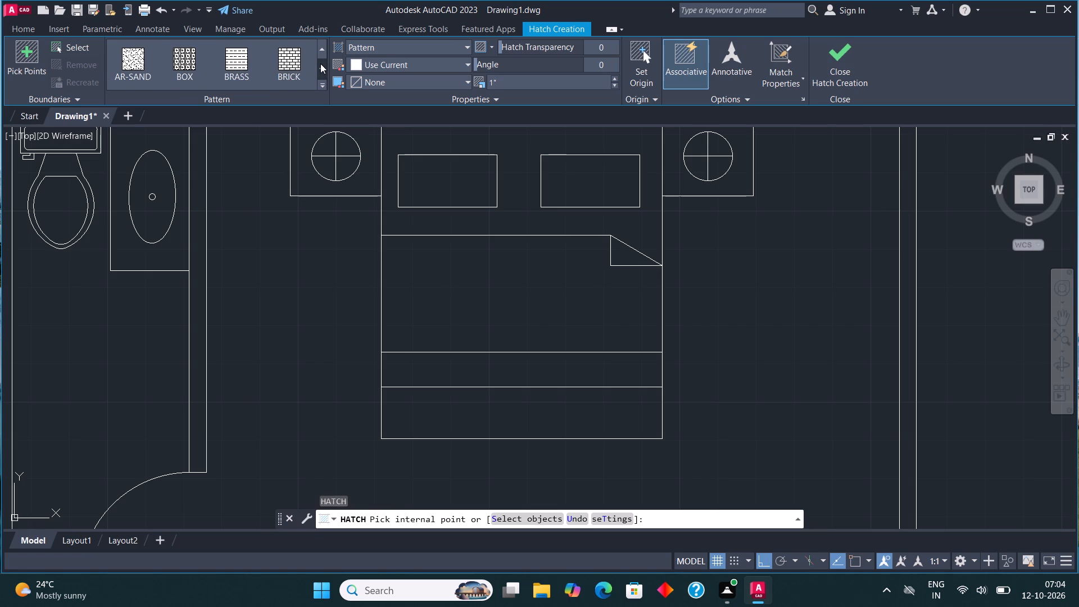
pyautogui.click(320, 64)
pyautogui.click(321, 48)
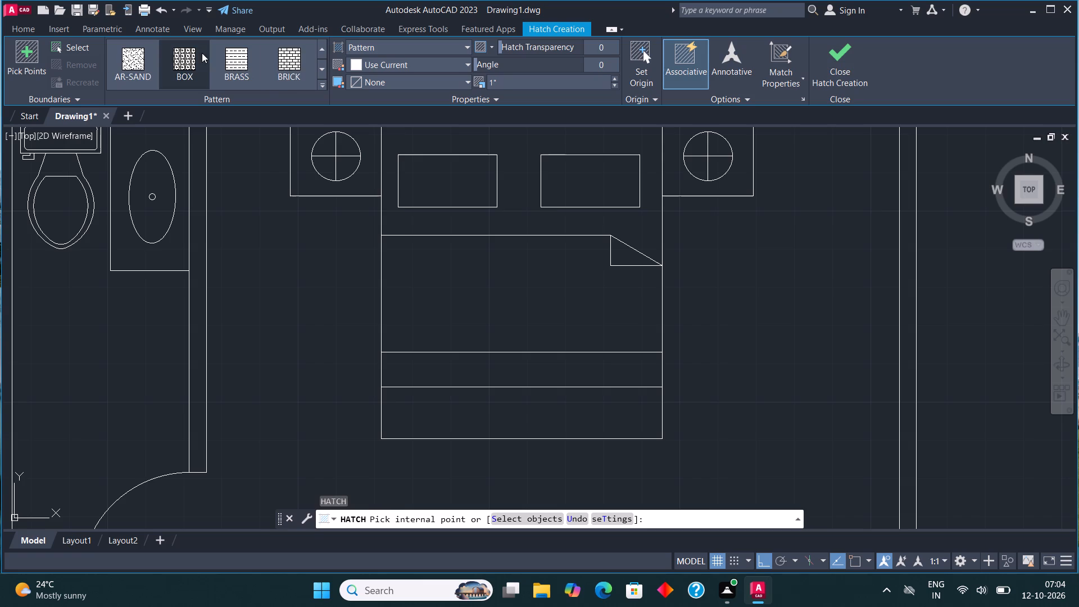
pyautogui.click(174, 50)
pyautogui.click(433, 372)
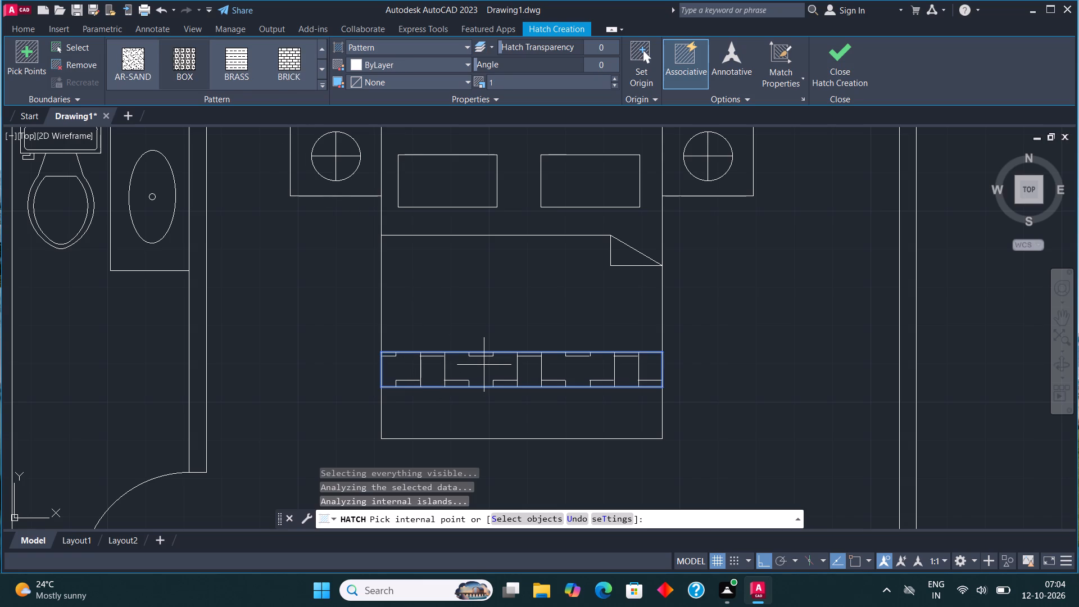
# Change the blanket strip's hatch pattern to CROSS and finish the hatch.
pyautogui.click(321, 51)
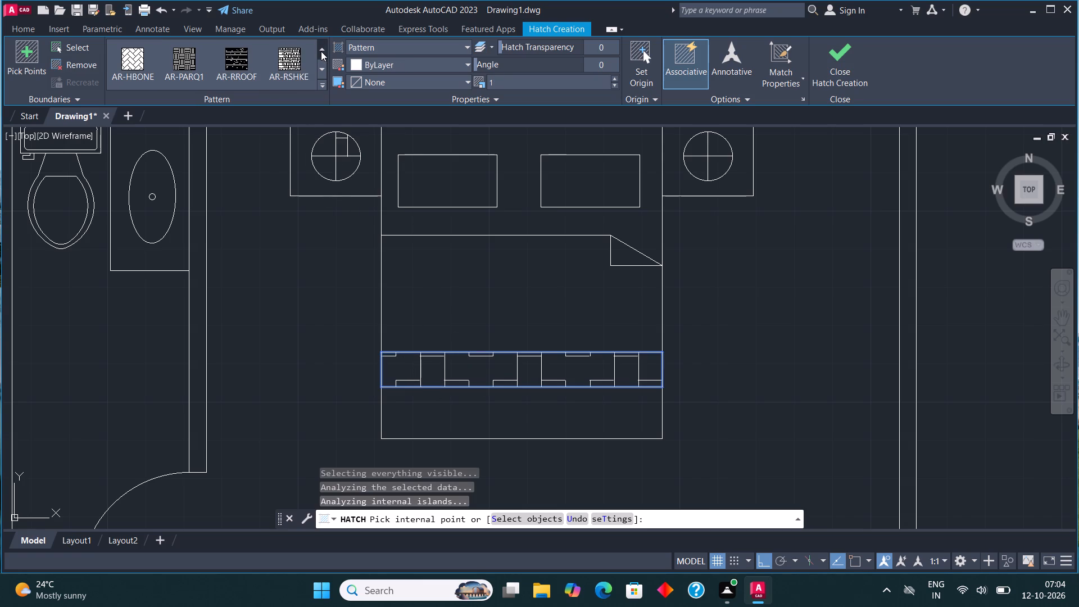
pyautogui.click(321, 51)
pyautogui.click(321, 51)
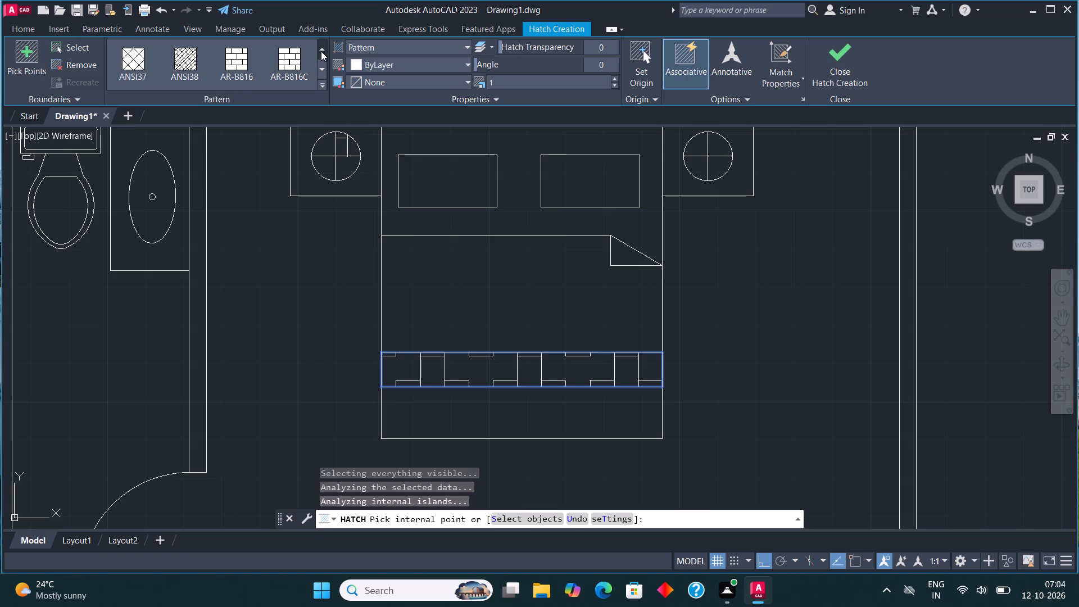
pyautogui.click(321, 51)
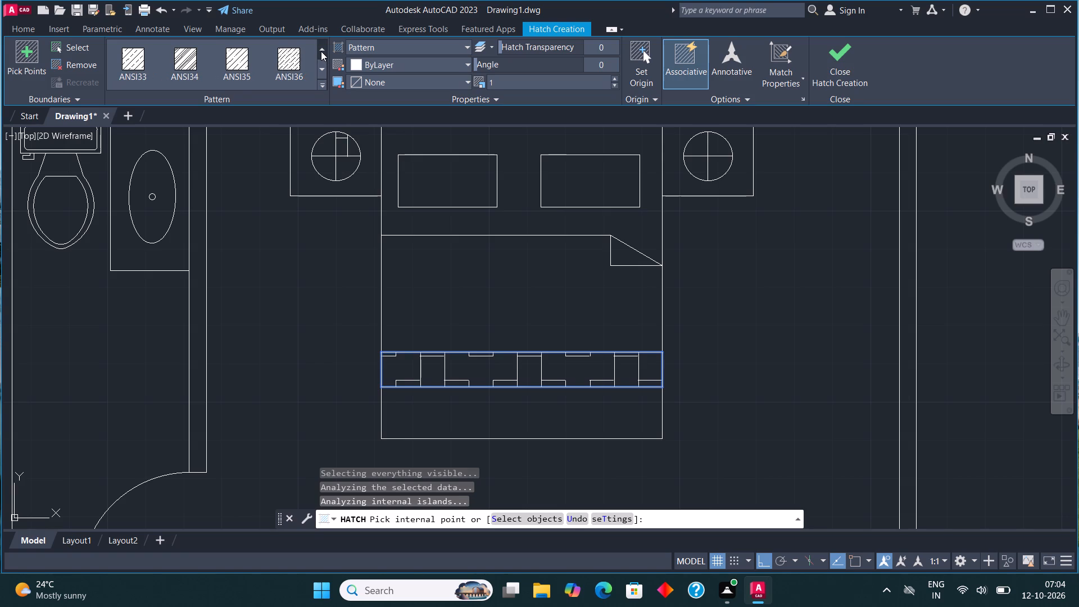
pyautogui.click(321, 51)
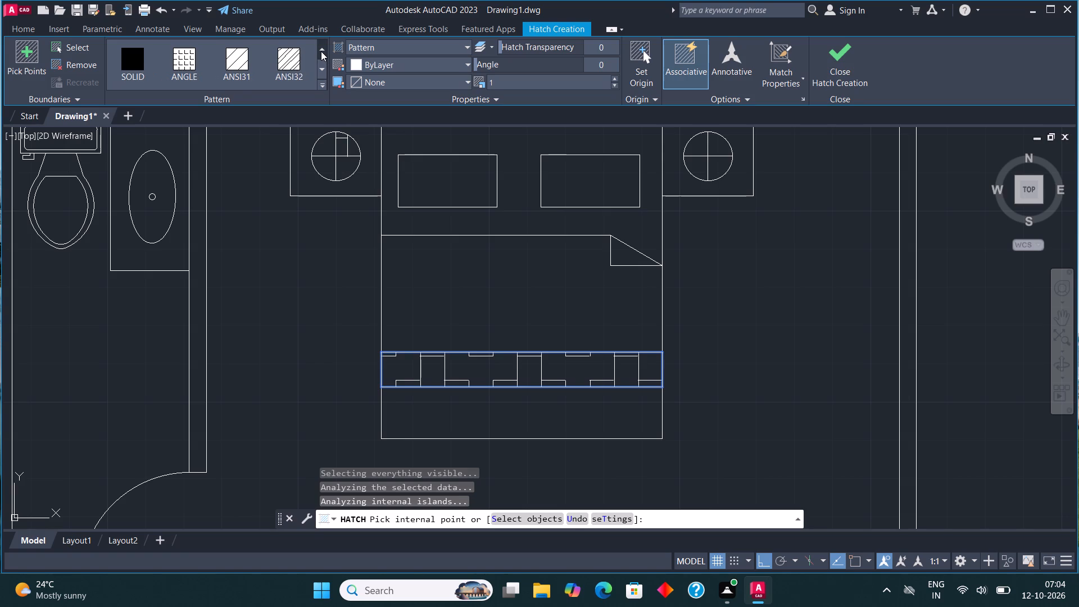
pyautogui.click(321, 51)
pyautogui.tripleClick(320, 66)
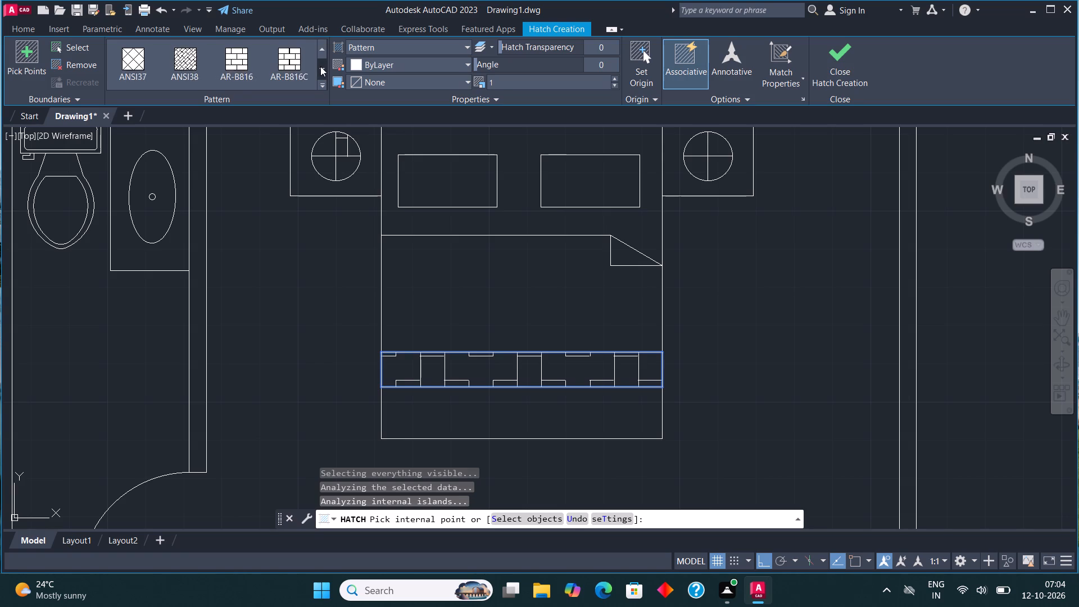
pyautogui.click(320, 66)
pyautogui.tripleClick(320, 66)
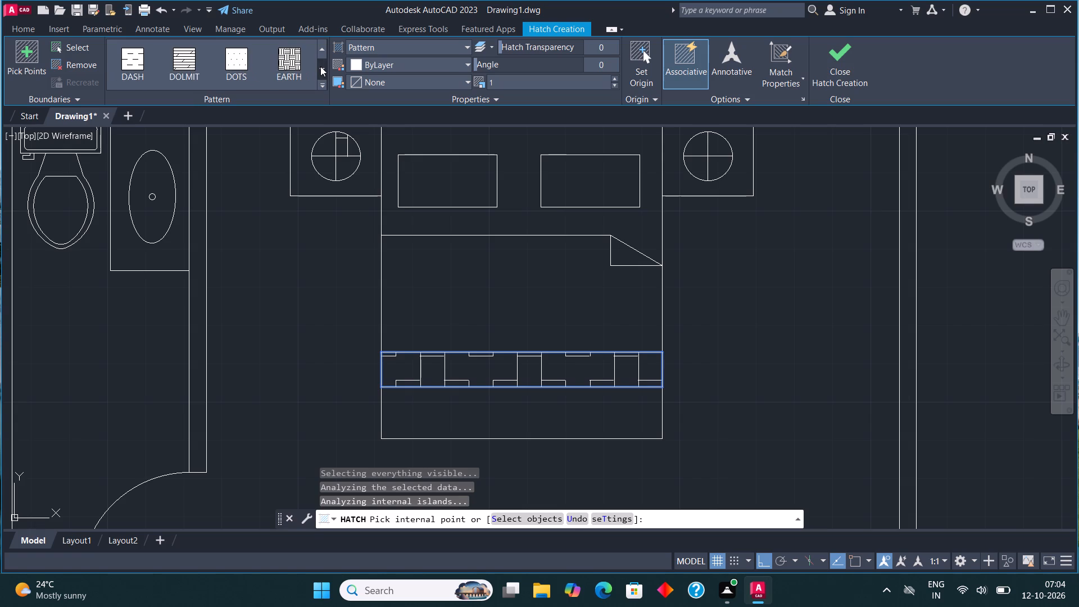
pyautogui.click(320, 52)
pyautogui.click(297, 57)
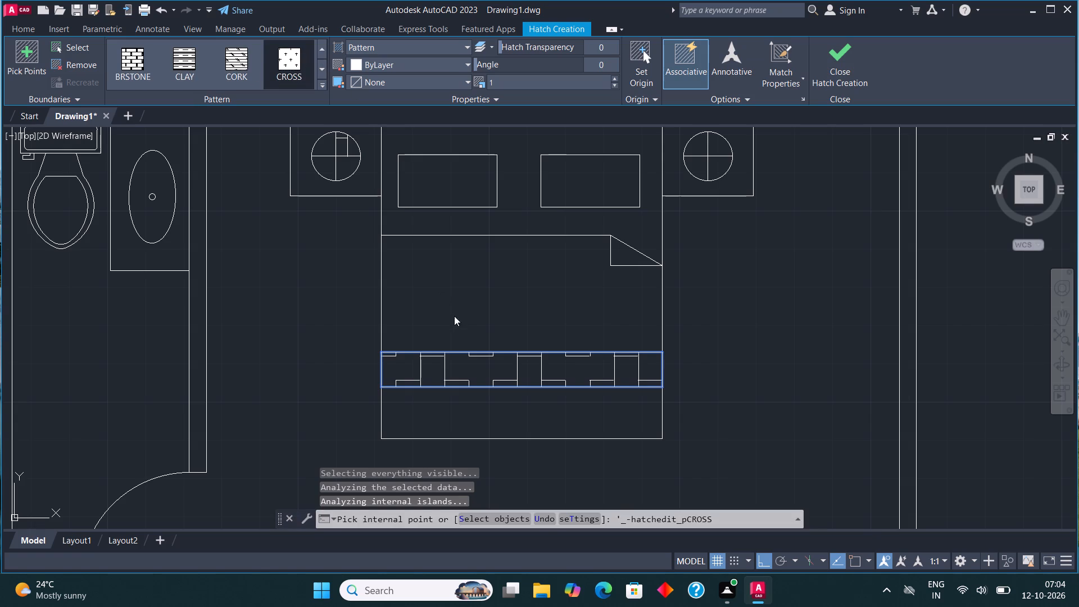
pyautogui.click(482, 367)
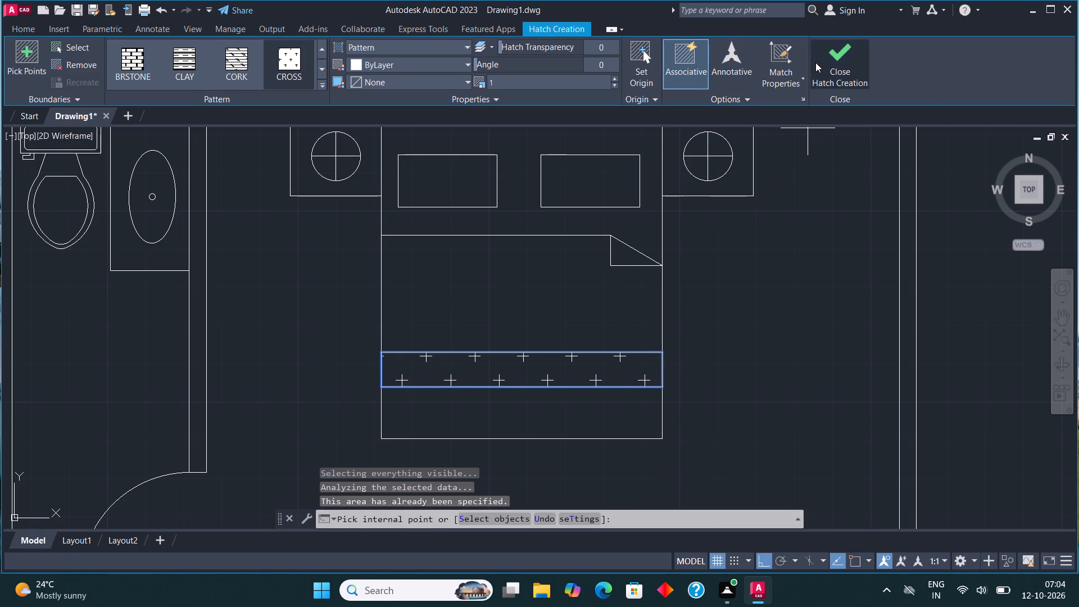
pyautogui.click(815, 62)
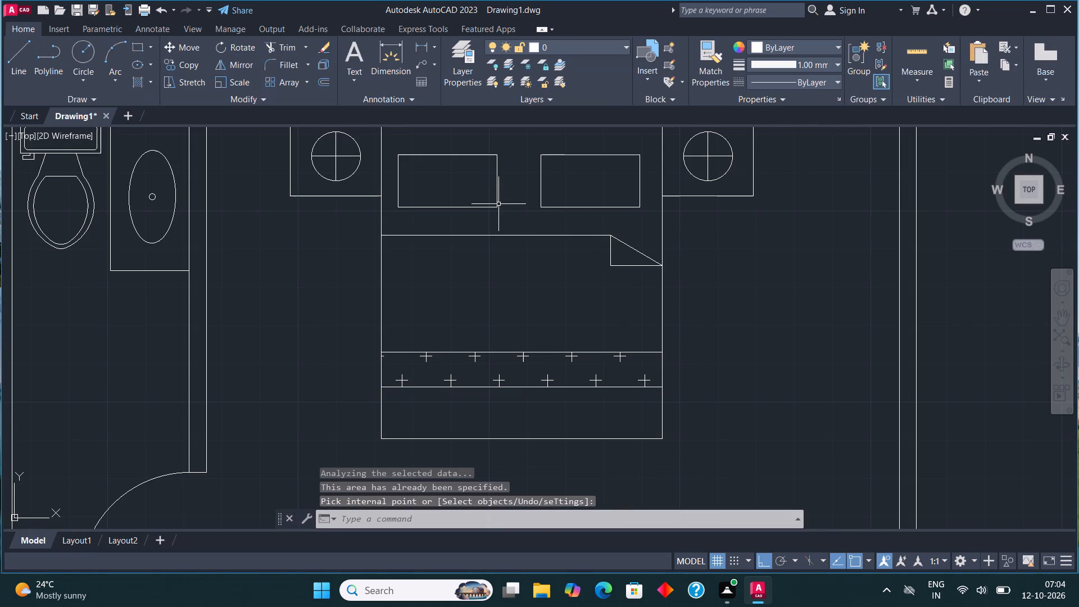
# Draw a rug's left and bottom edges around the bed's foot, going 5" plus 5" out from the blanket strip's left-edge midpoint, about 2'-7" down and across.
pyautogui.scroll(-1, 498, 218)
pyautogui.click(21, 48)
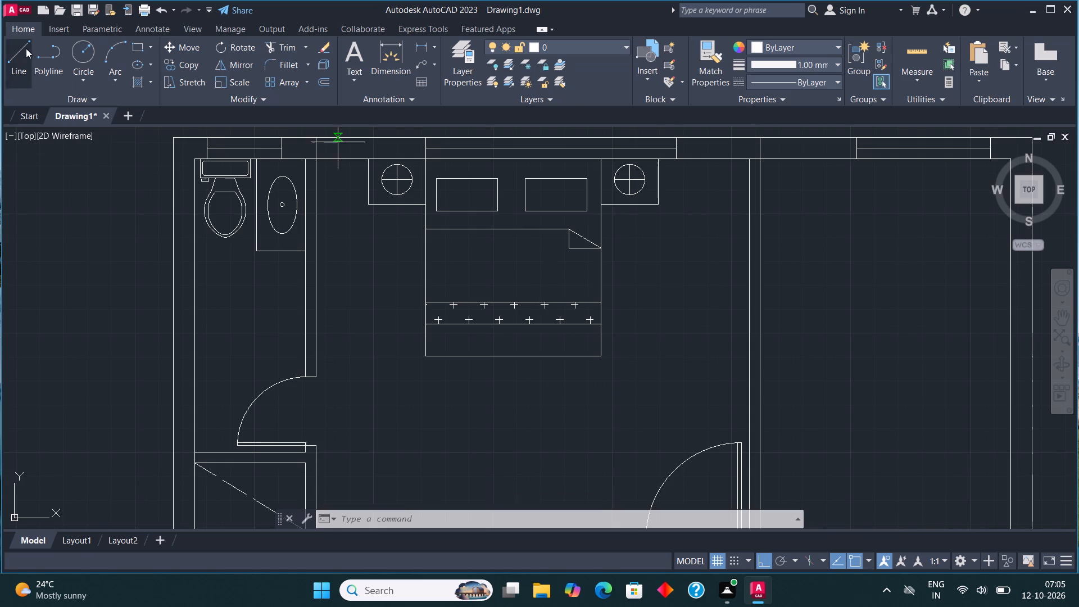
pyautogui.click(430, 313)
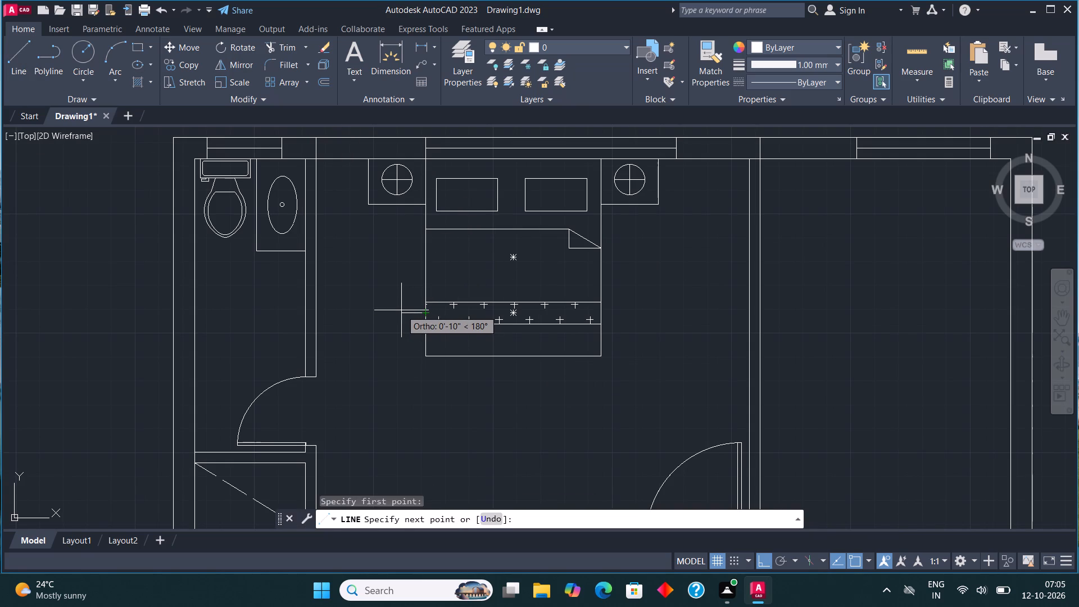
pyautogui.write('5"')
pyautogui.press('Return')
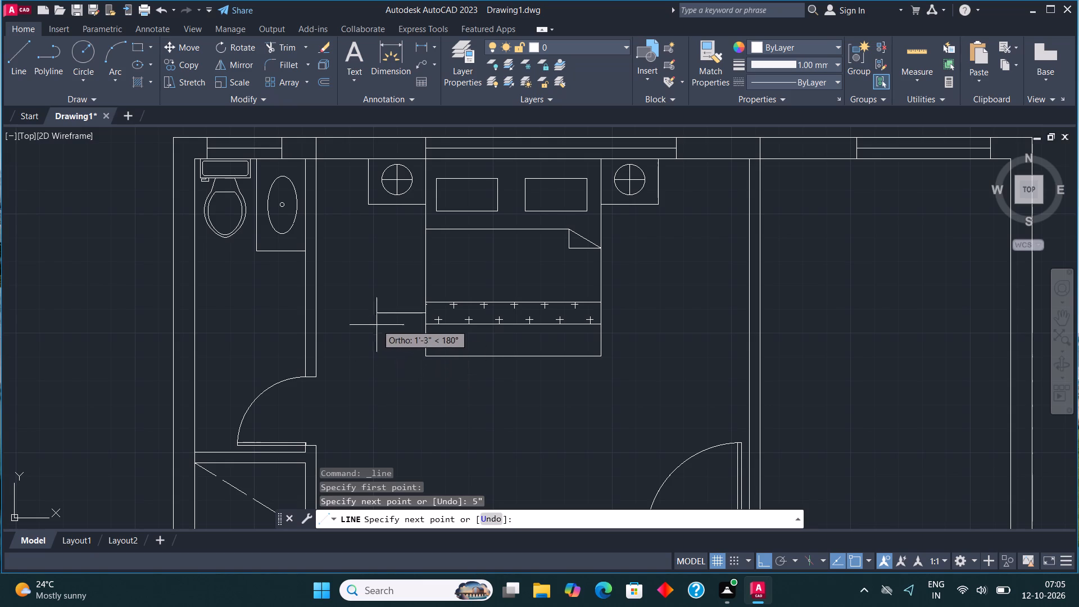
pyautogui.press('5')
pyautogui.hotkey('shift', '"')
pyautogui.press('Return')
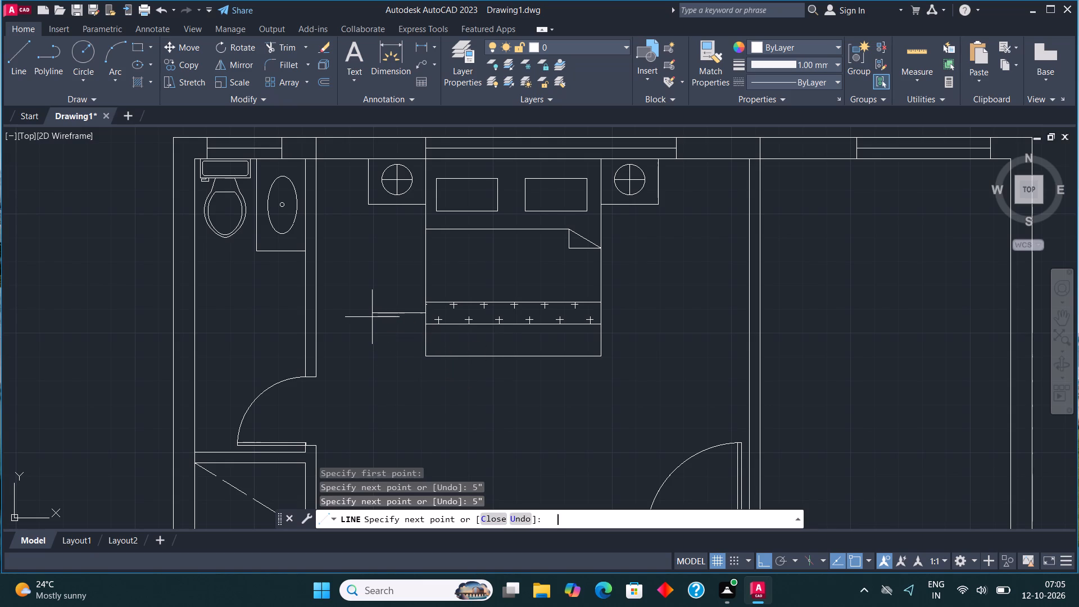
pyautogui.click(411, 391)
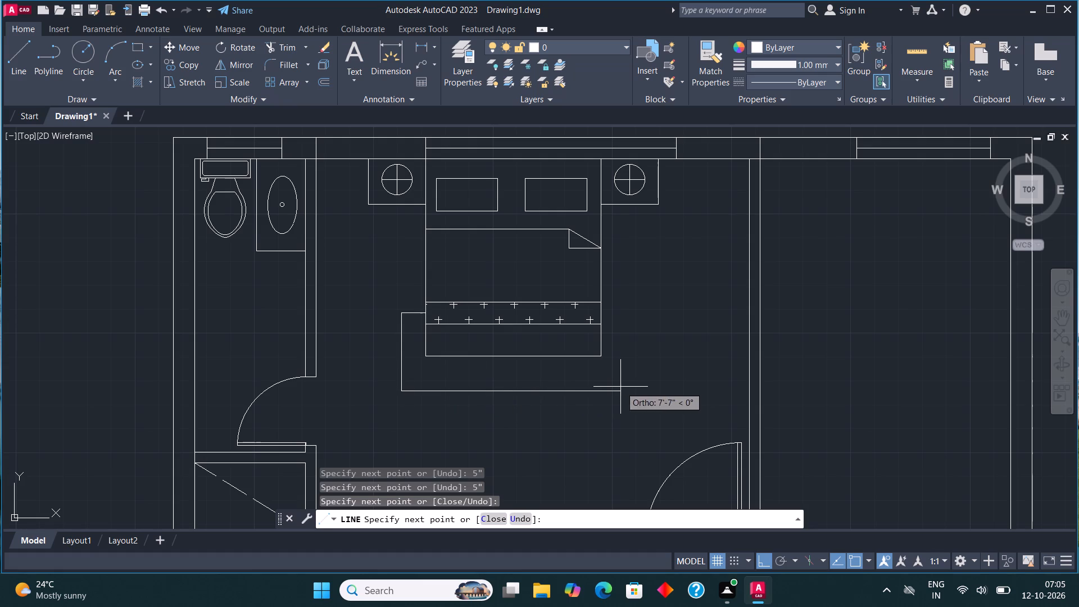
pyautogui.click(635, 387)
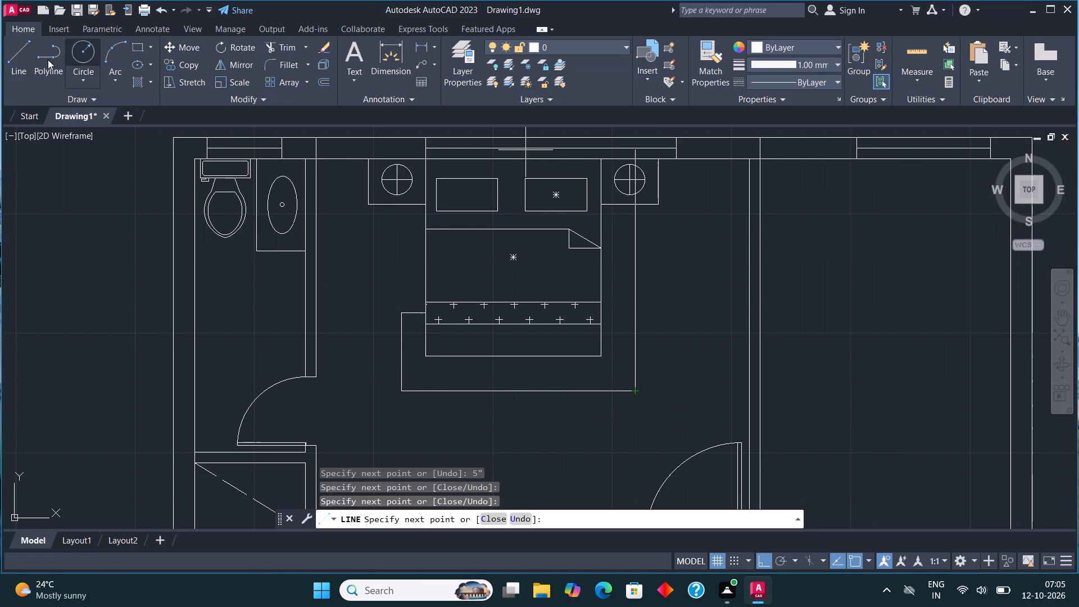
# Draw the rug's right edge 10" out from the blanket strip's right-edge midpoint and join it to the bottom edge with Fillet.
pyautogui.click(13, 52)
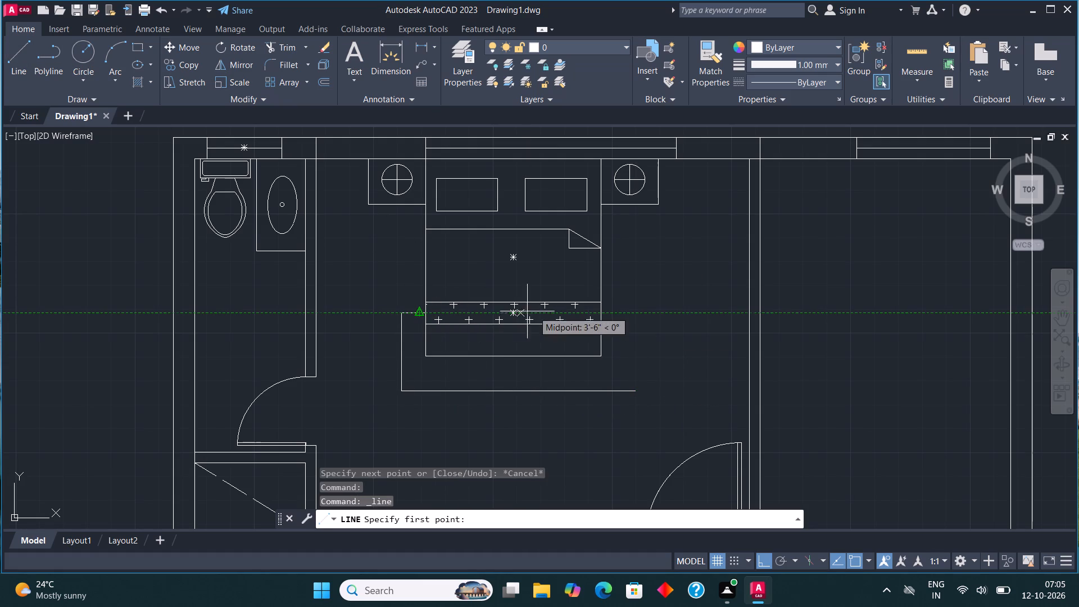
pyautogui.click(605, 312)
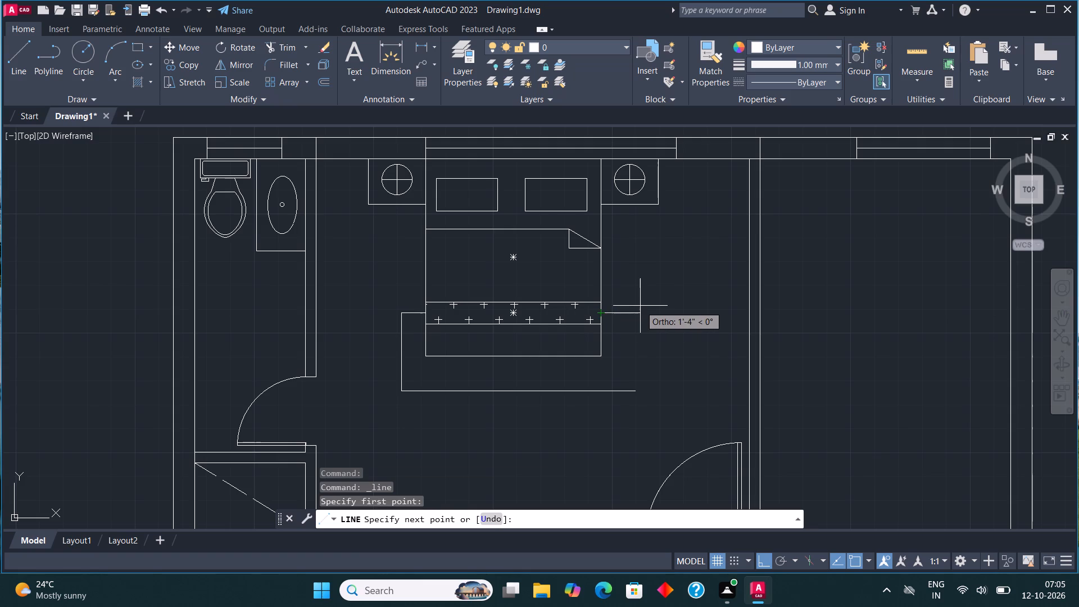
pyautogui.write('10"')
pyautogui.press('Return')
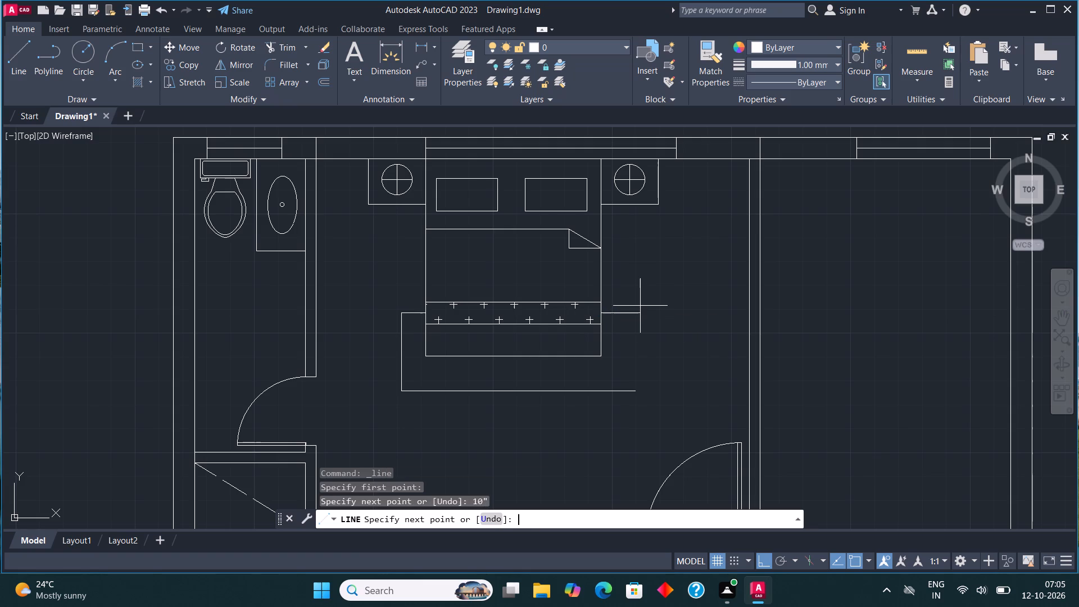
pyautogui.click(624, 372)
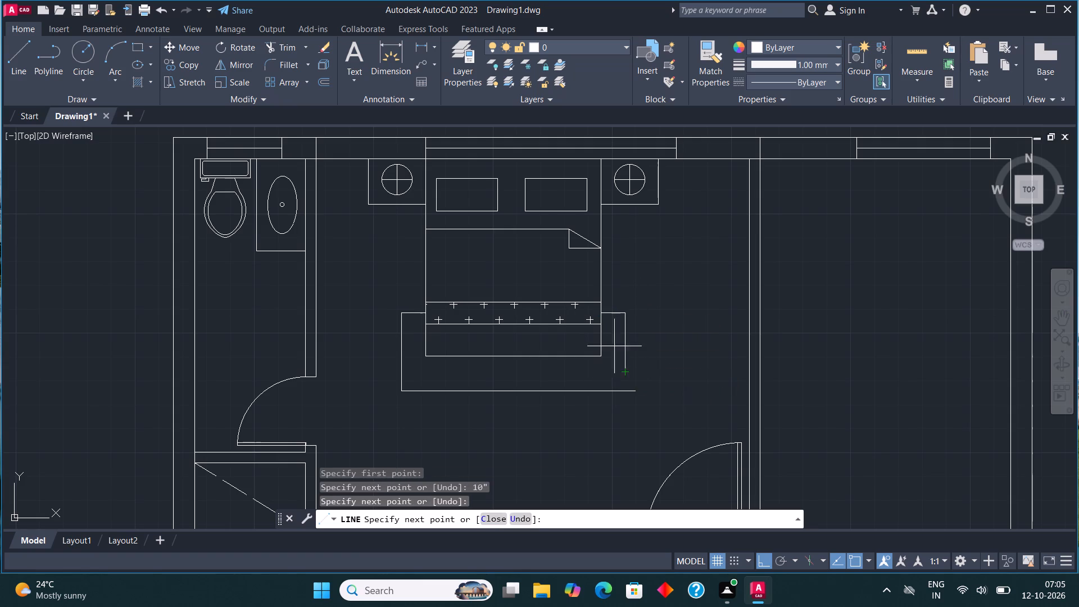
pyautogui.click(282, 63)
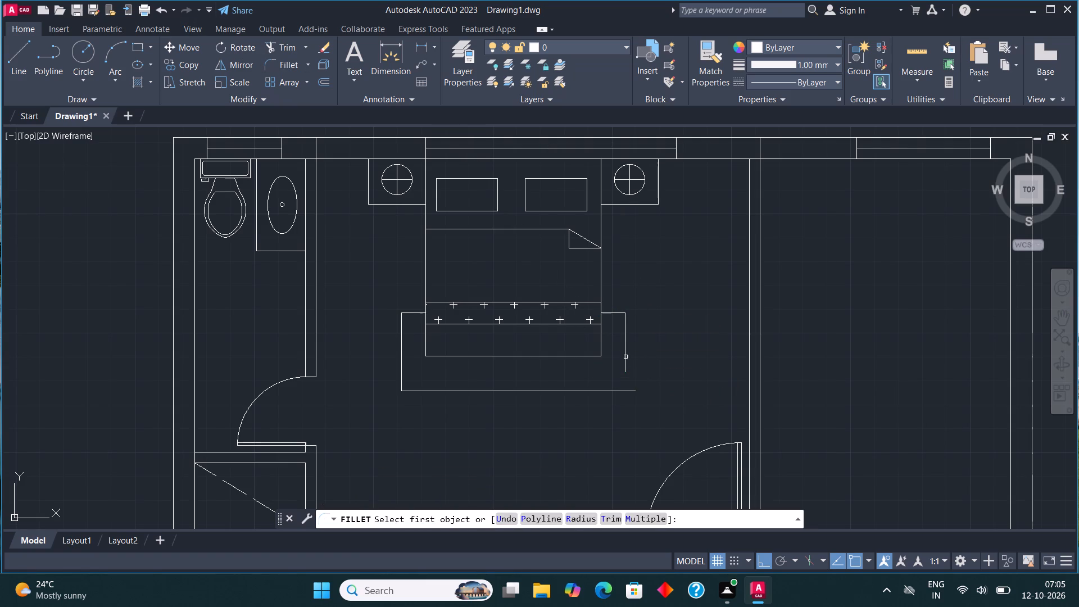
pyautogui.click(626, 357)
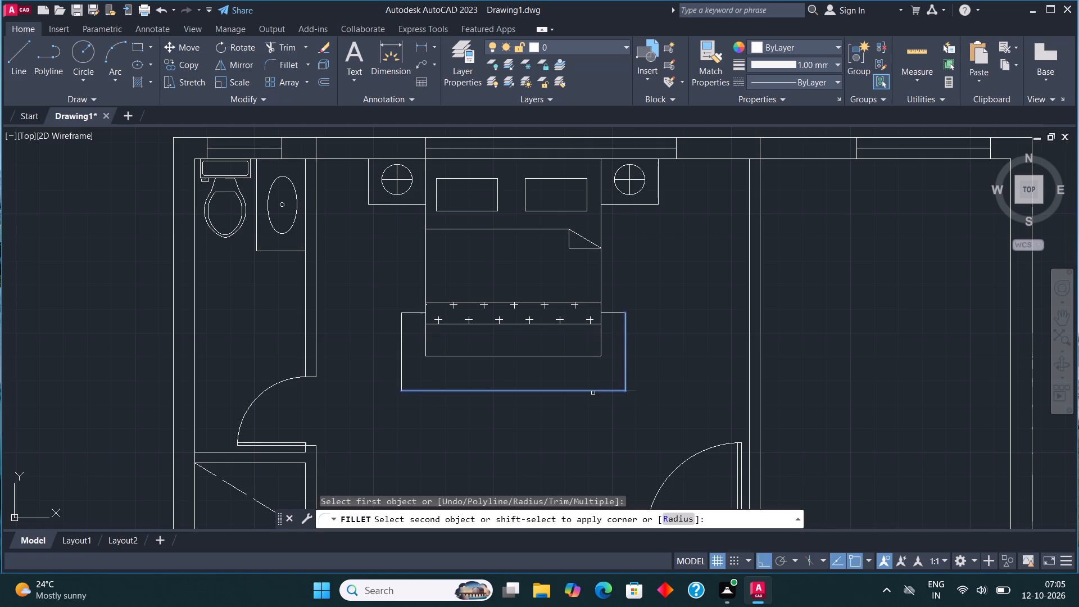
pyautogui.click(593, 392)
# Draw a shallow rectangle about as wide as the bed against the bedroom wall facing the bed's foot.
pyautogui.scroll(-1, 497, 238)
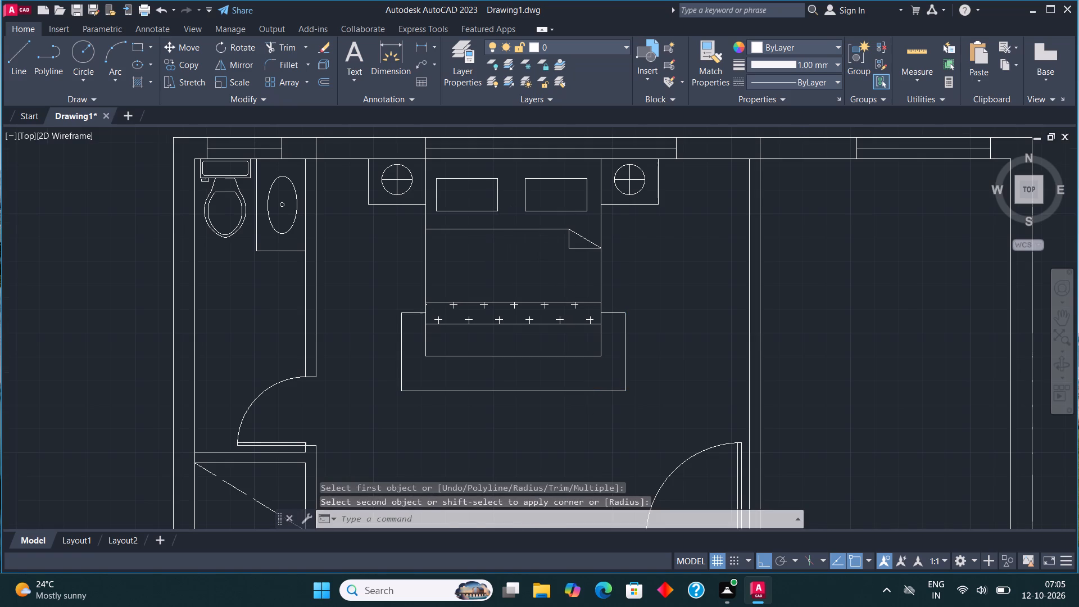
pyautogui.scroll(-1, 497, 238)
pyautogui.scroll(1, 503, 345)
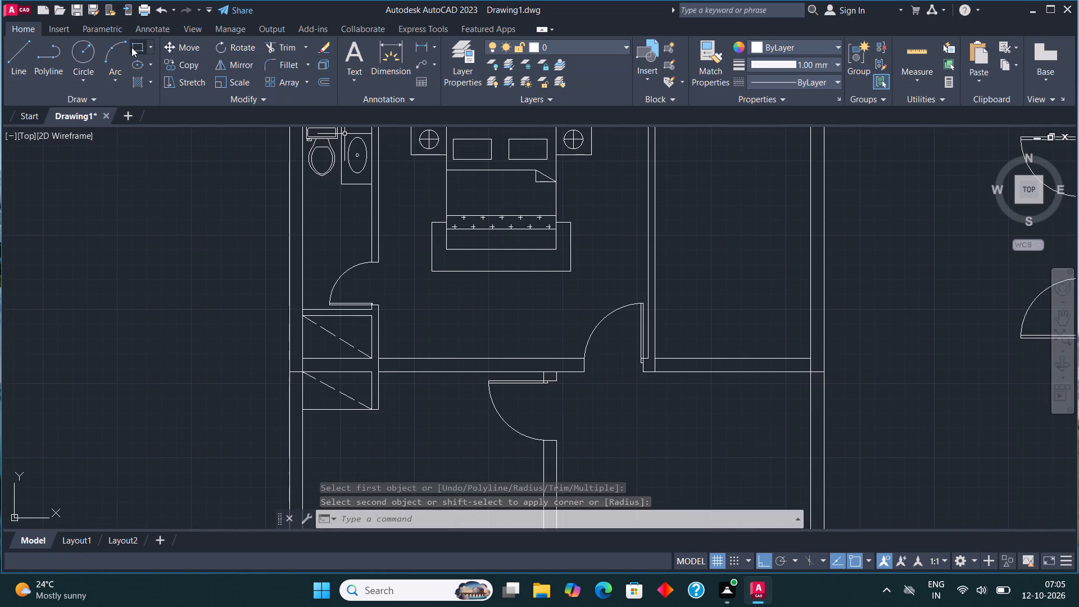
pyautogui.click(132, 47)
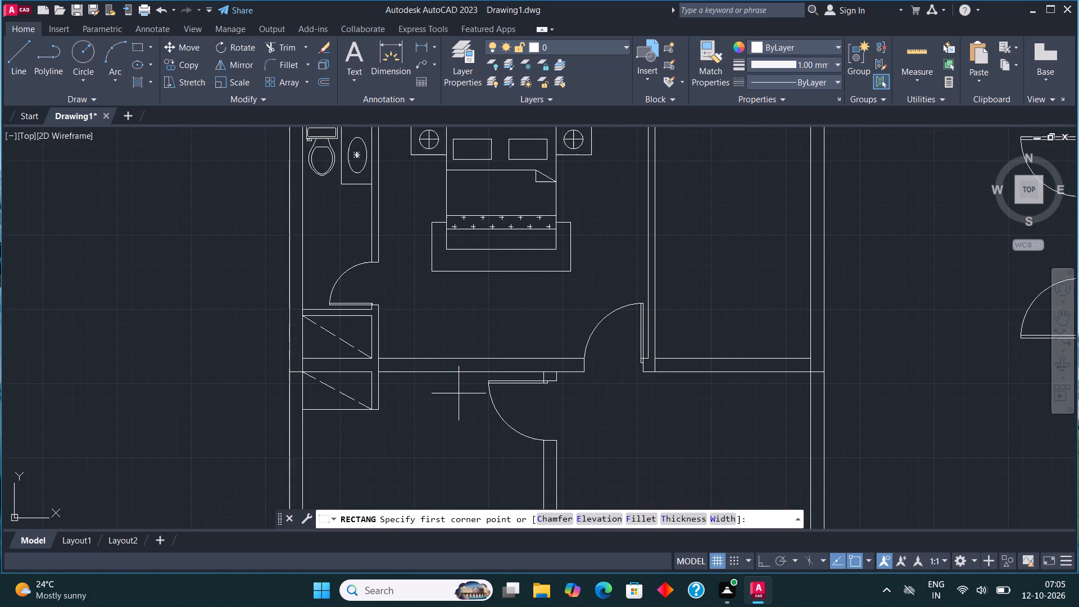
pyautogui.scroll(1, 451, 361)
pyautogui.click(447, 354)
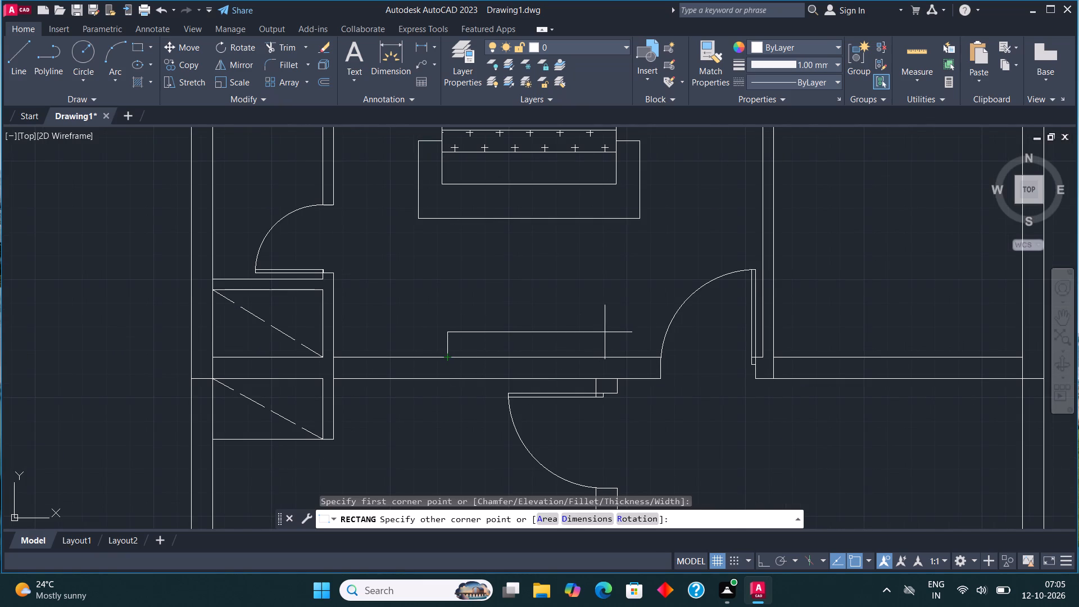
pyautogui.click(619, 334)
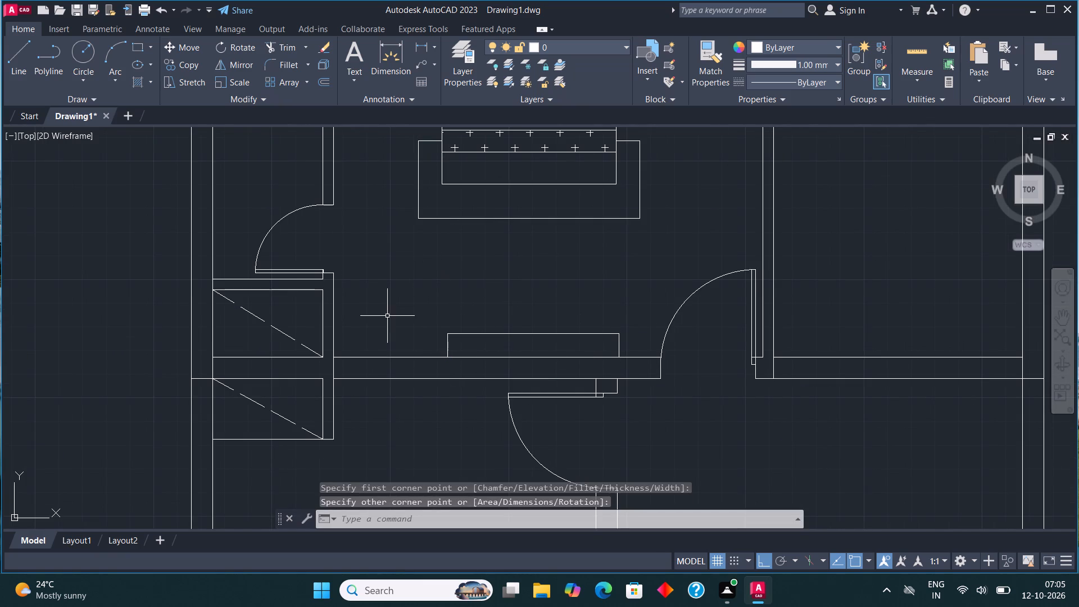
# Insert the Trees - Imperial block in the empty area outside the plan, just above the car block.
pyautogui.scroll(-4, 374, 293)
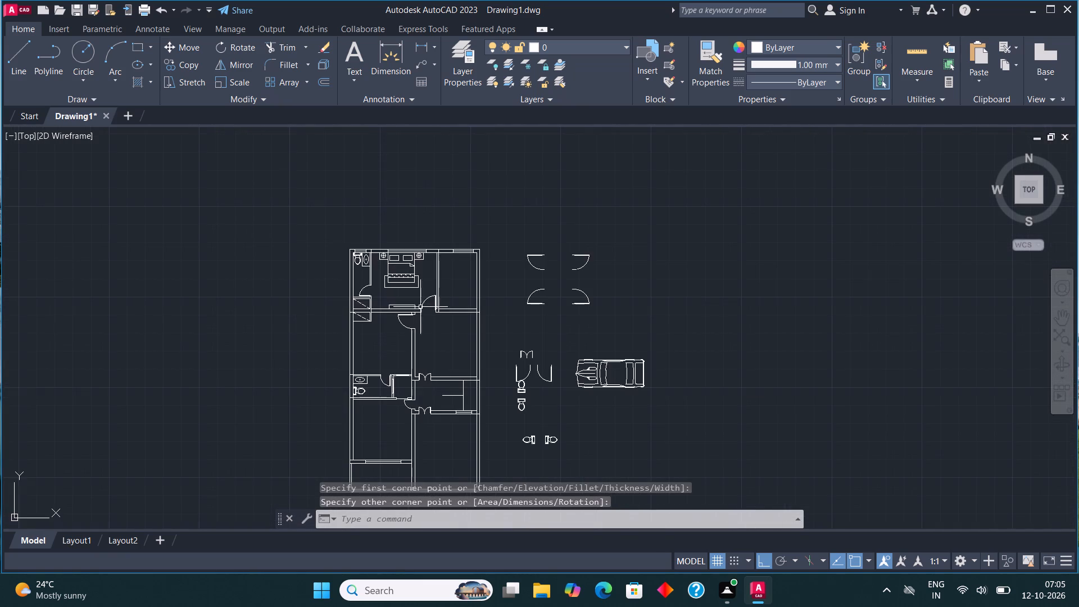
pyautogui.scroll(2, 420, 307)
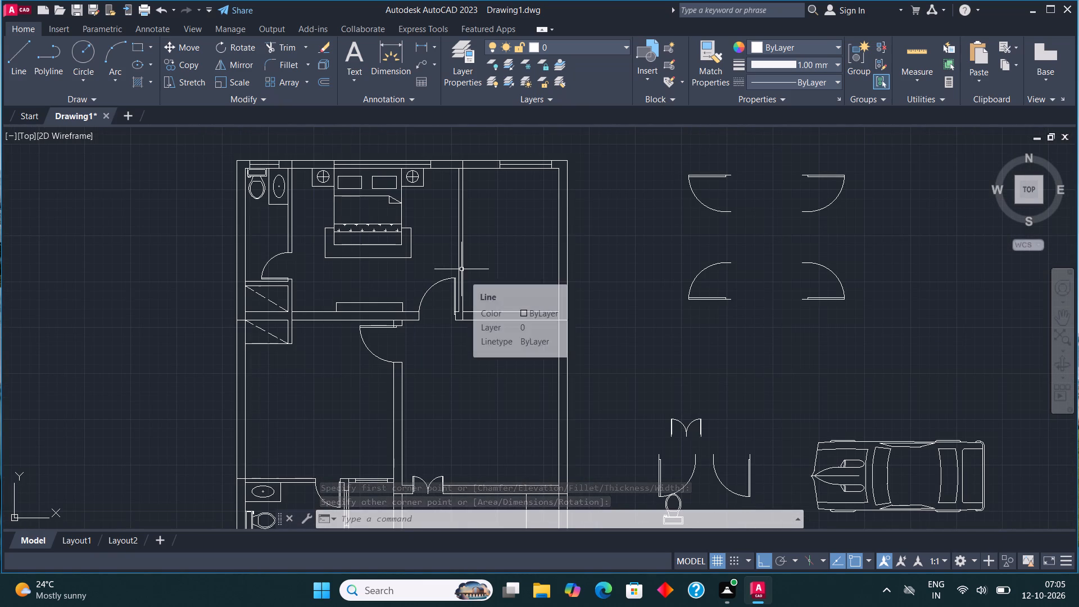
pyautogui.write('to')
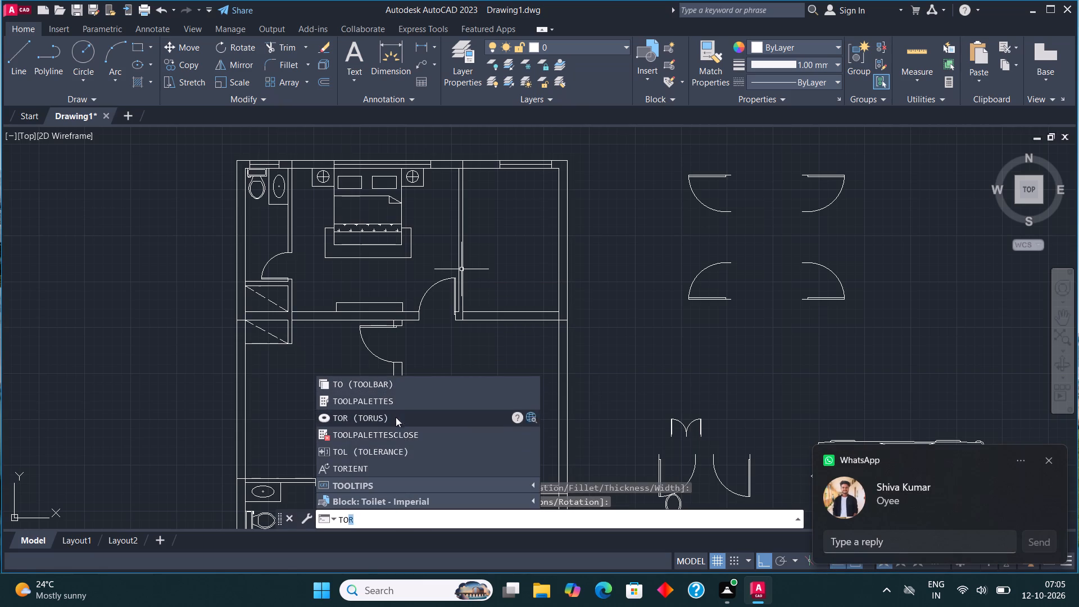
pyautogui.click(396, 402)
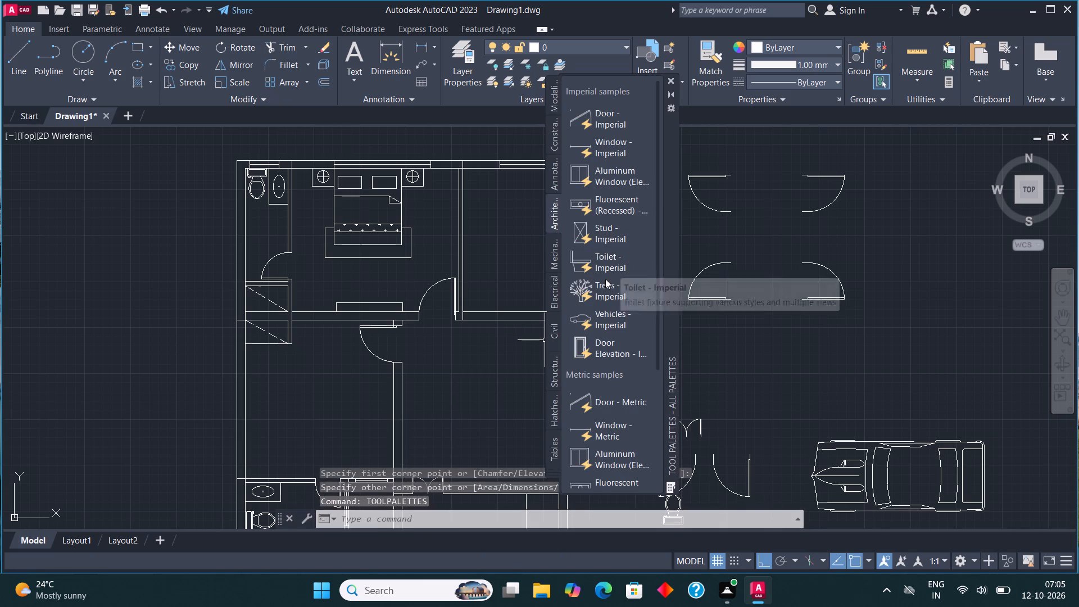
pyautogui.click(605, 287)
pyautogui.click(917, 352)
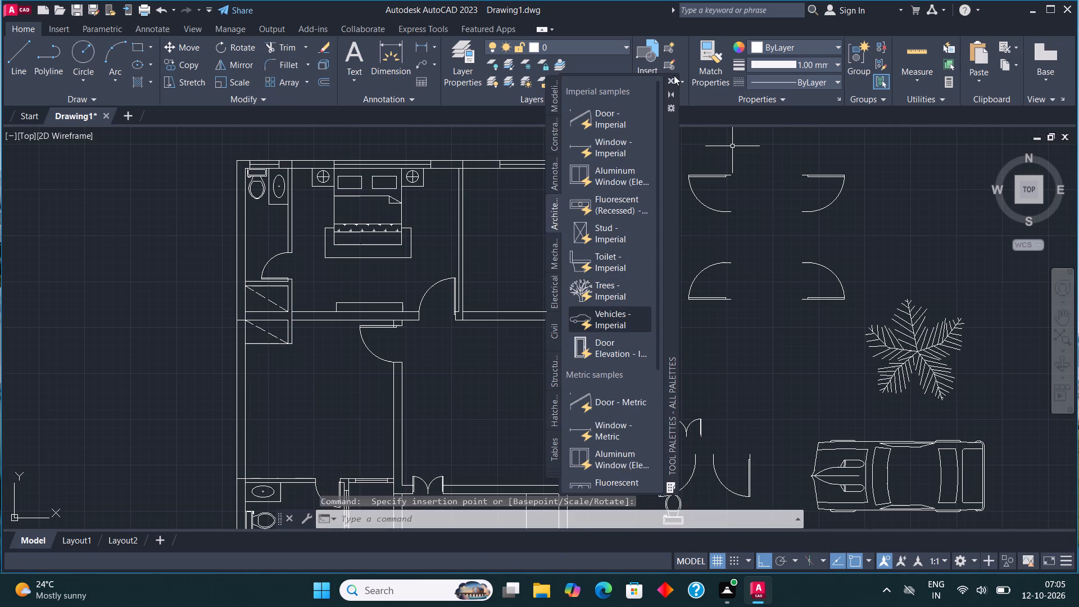
pyautogui.click(674, 78)
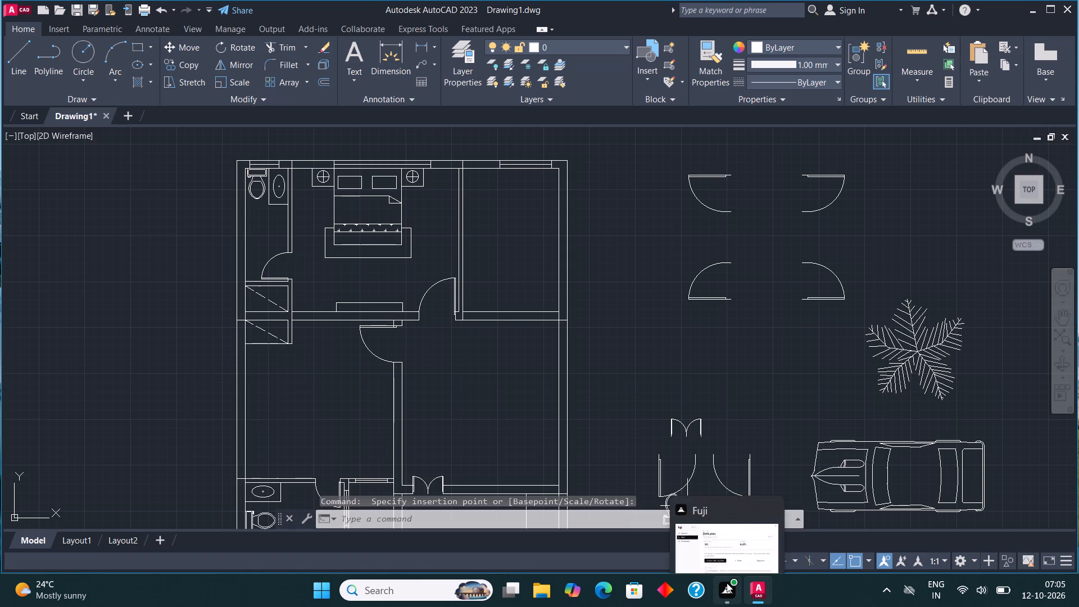
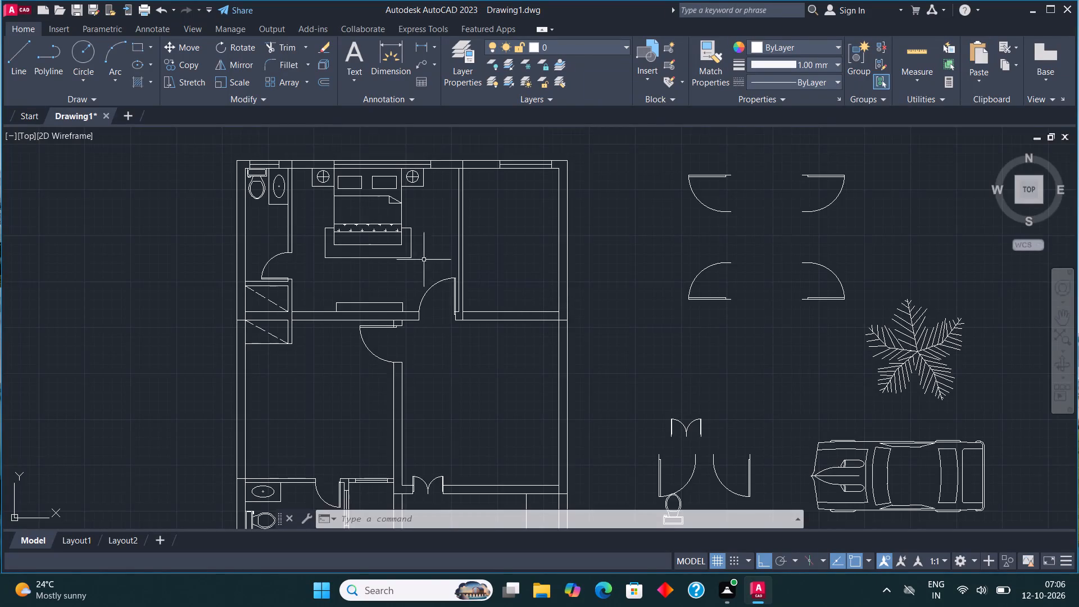
# Copy the loose single door beside the car block into the outer wall of the room next to the bedroom, near the partition wall.
pyautogui.moveTo(427, 238); pyautogui.dragTo(464, 260, button='middle')
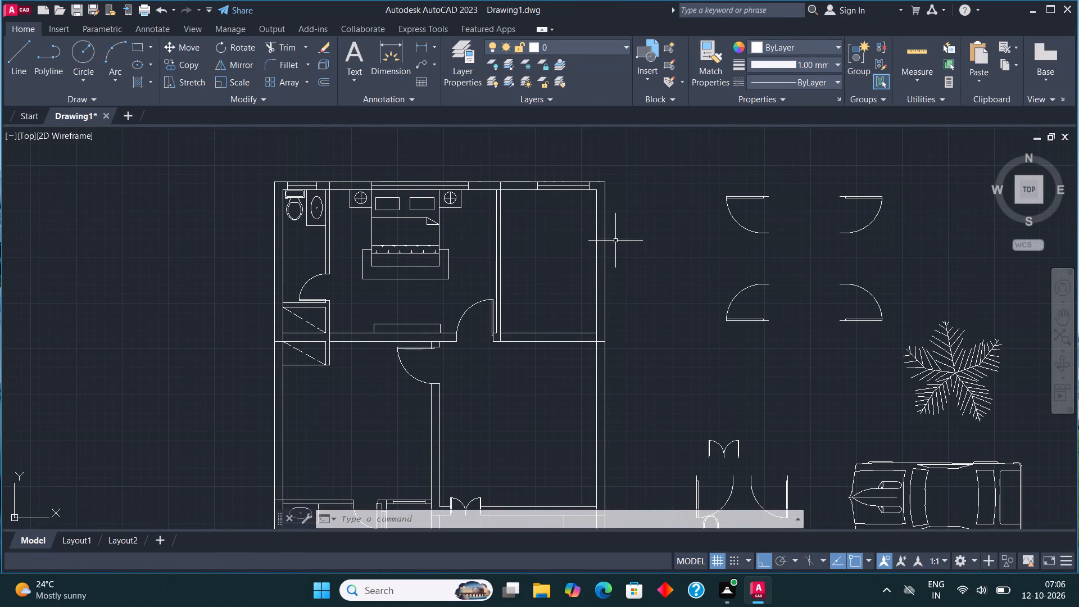
pyautogui.scroll(-1, 489, 244)
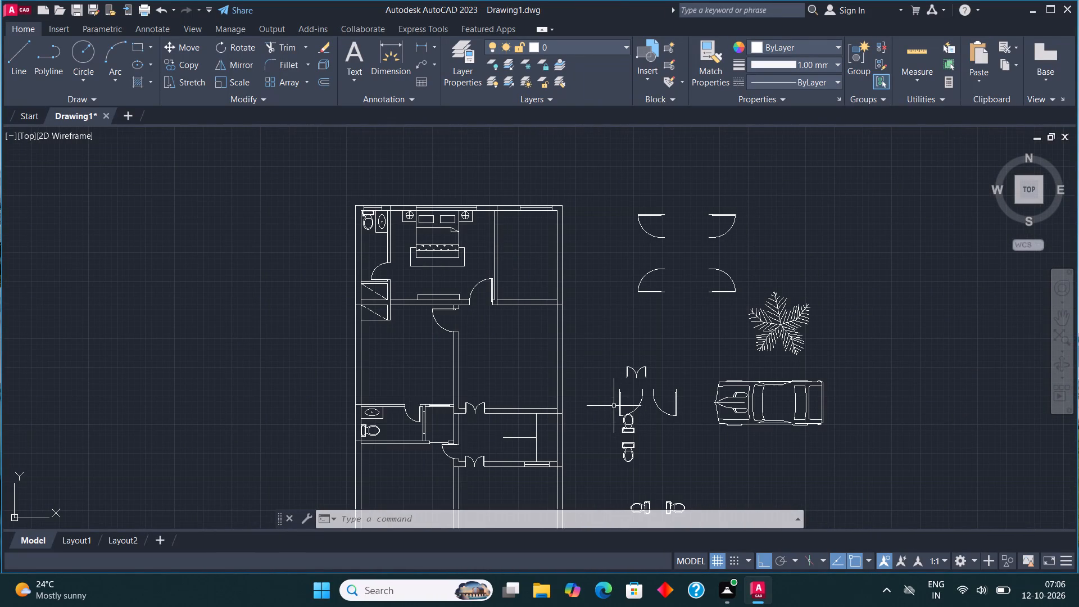
pyautogui.click(620, 405)
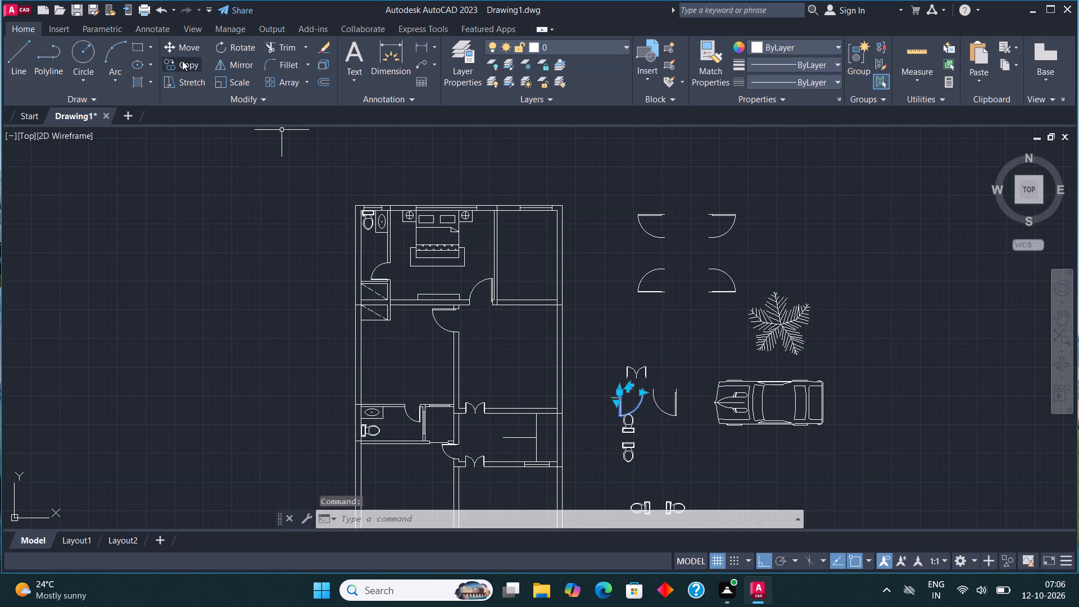
pyautogui.click(182, 61)
pyautogui.scroll(3, 624, 388)
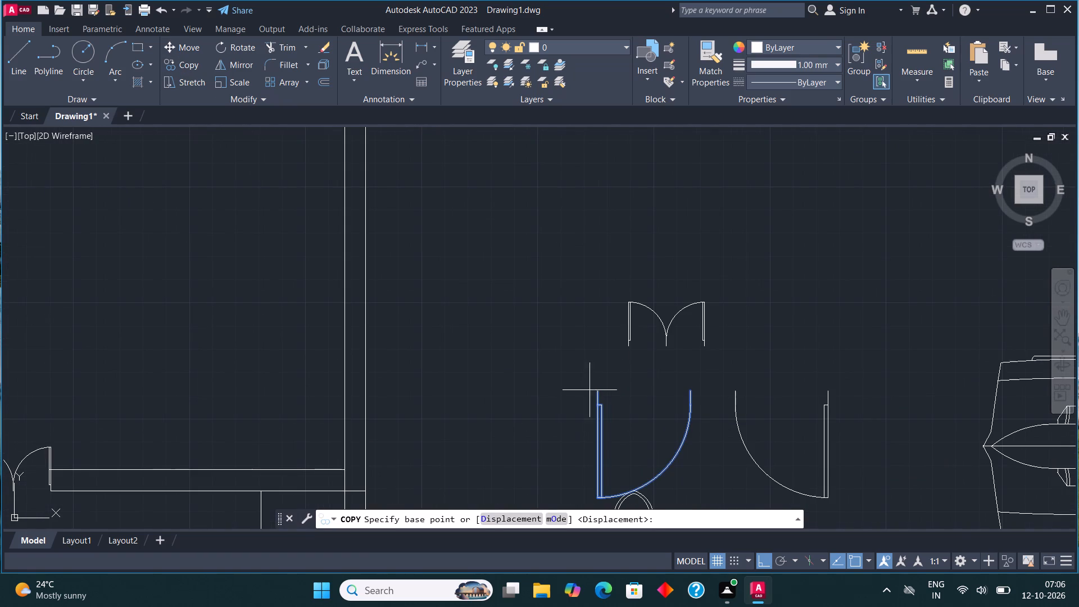
pyautogui.click(597, 389)
pyautogui.scroll(-4, 701, 349)
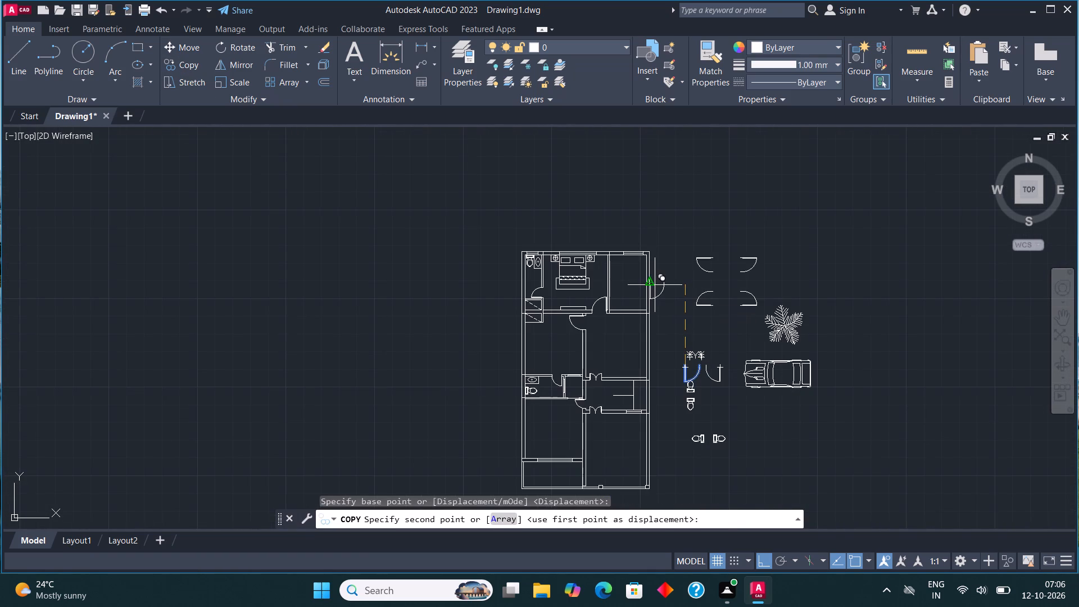
pyautogui.press('F8')
pyautogui.scroll(3, 602, 255)
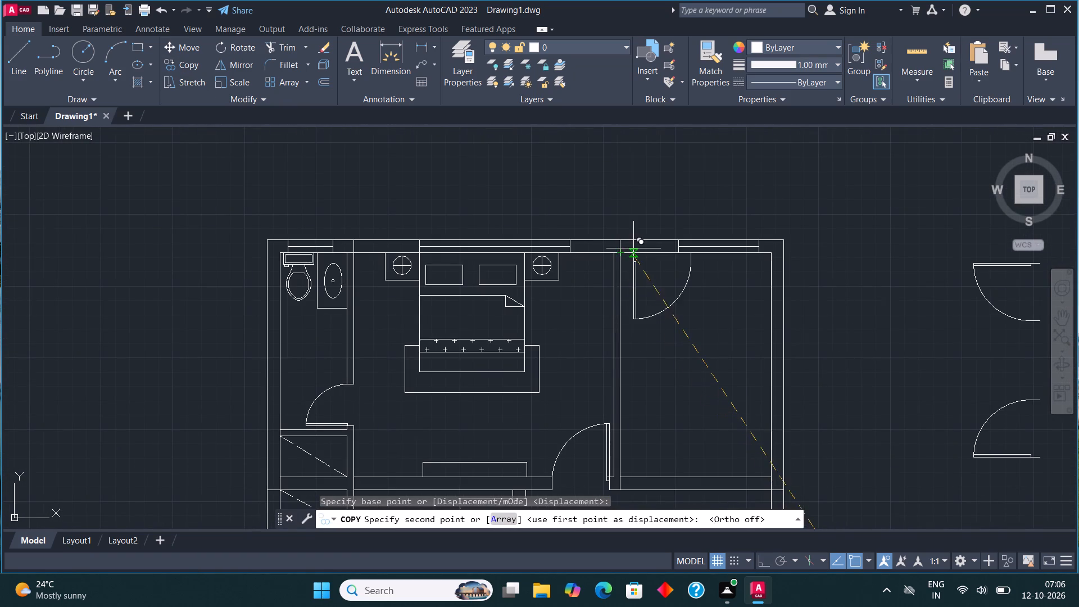
pyautogui.scroll(2, 633, 248)
pyautogui.click(605, 228)
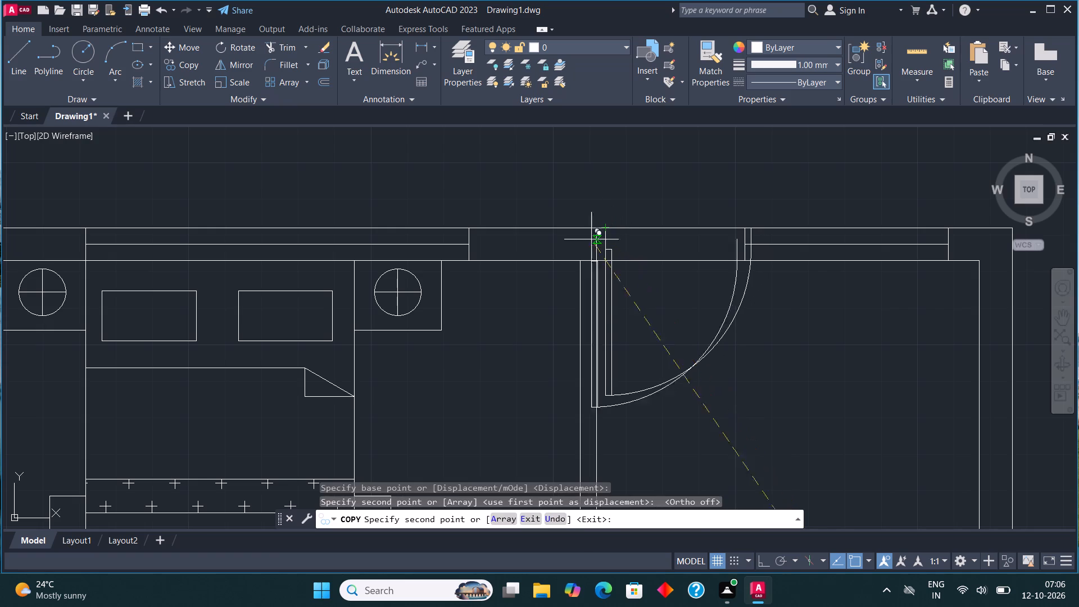
pyautogui.press('Escape')
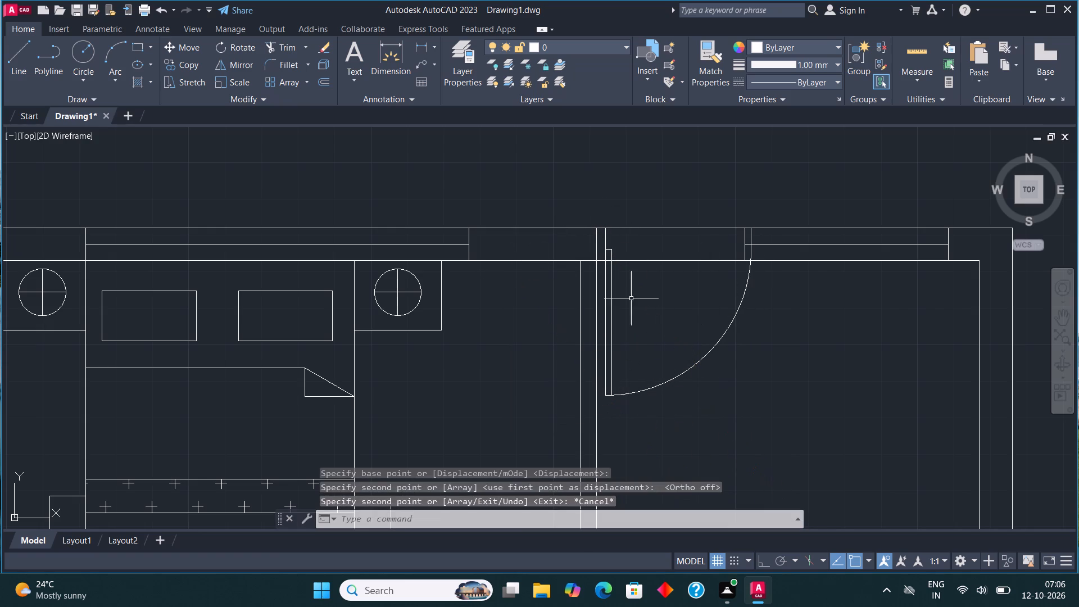
# Scale the copied door down slightly about its hinge-side corner on the outer wall so that it clears the adjacent window.
pyautogui.moveTo(622, 298); pyautogui.dragTo(472, 331, button='middle')
pyautogui.click(488, 422)
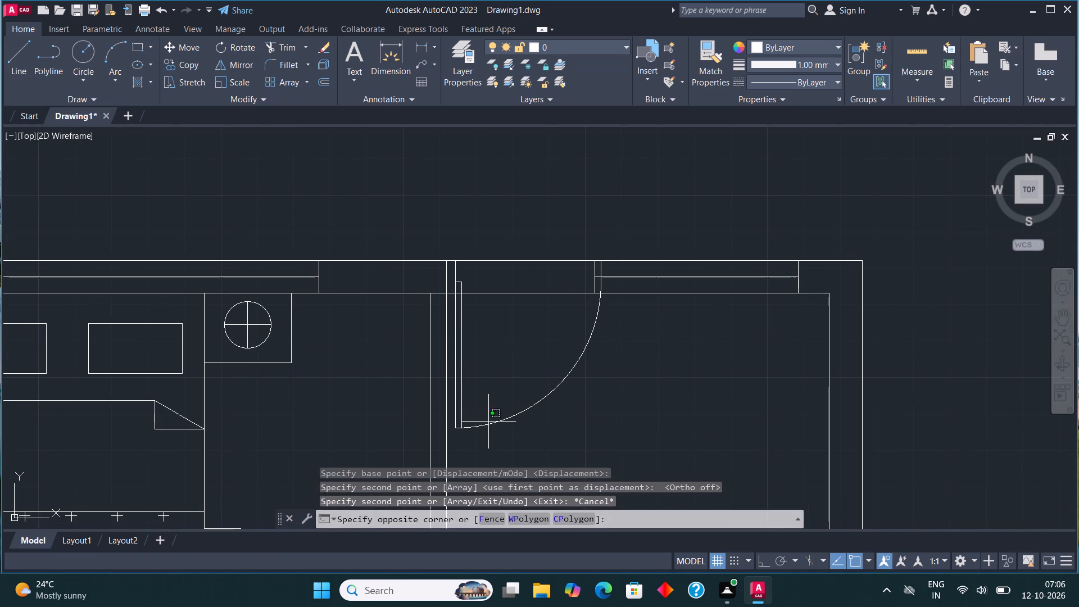
pyautogui.click(480, 433)
pyautogui.click(240, 80)
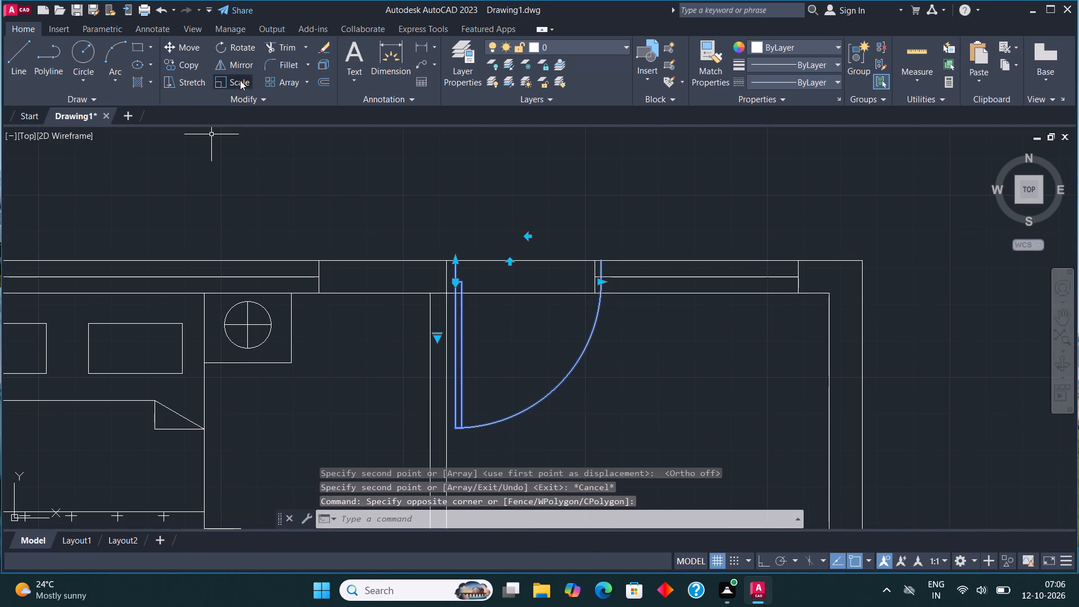
pyautogui.click(458, 259)
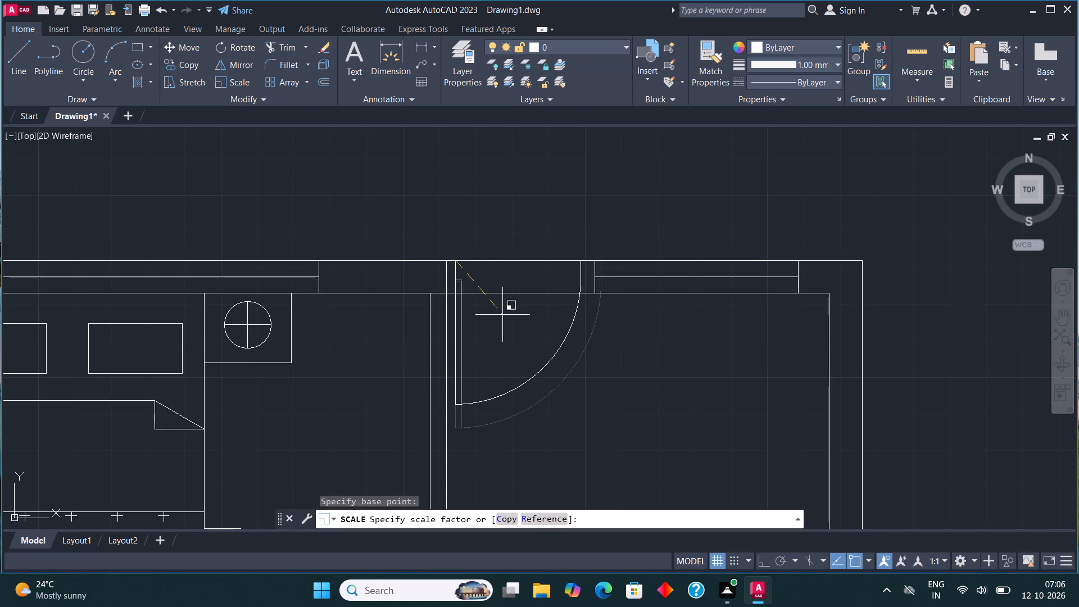
pyautogui.click(502, 315)
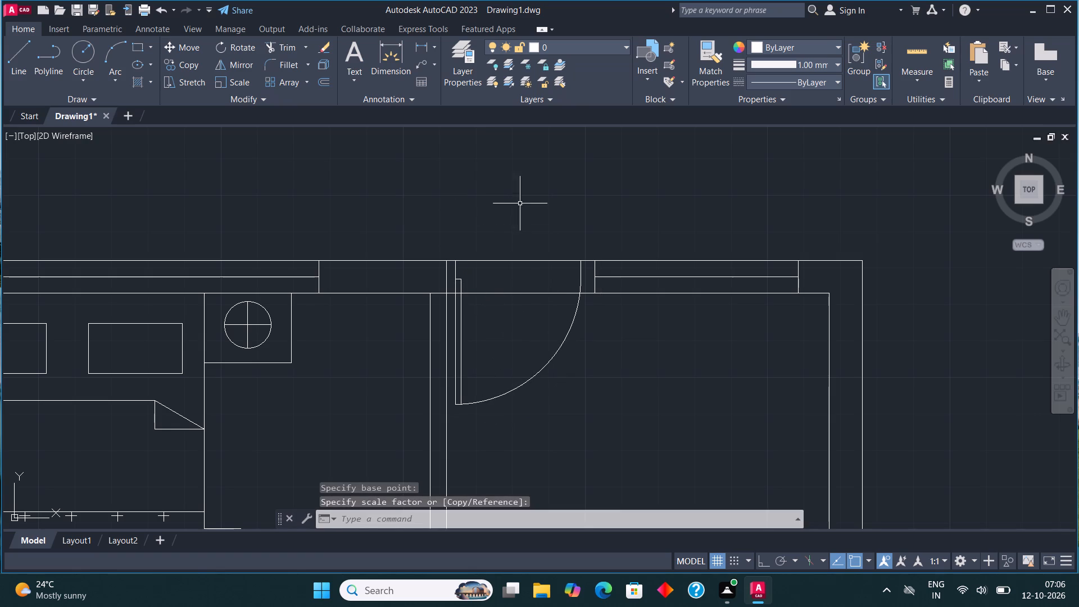
# Trim the inner wall line across the new door's opening.
pyautogui.click(282, 46)
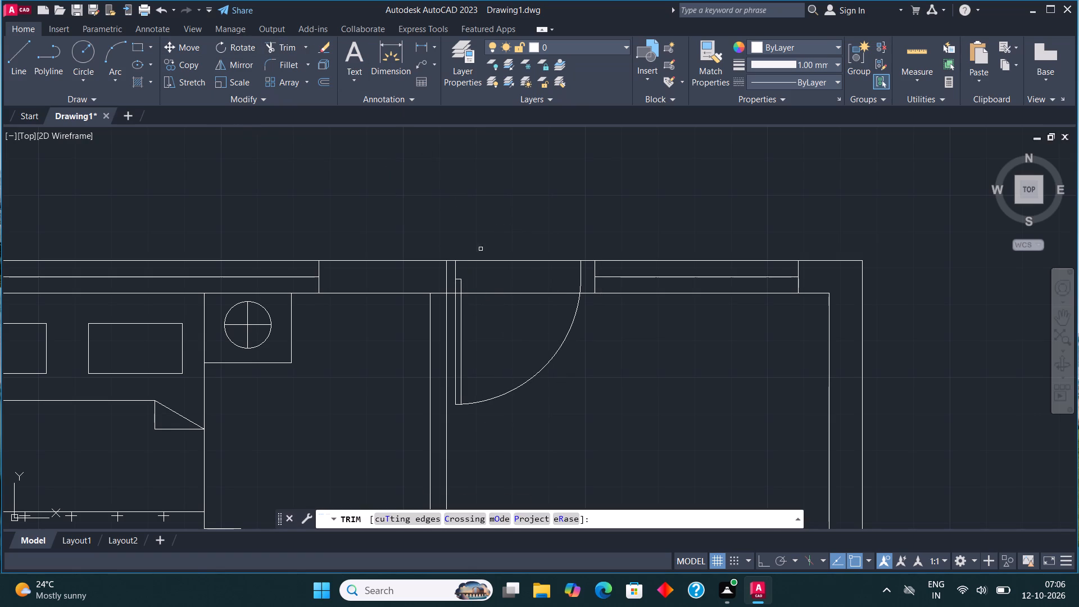
pyautogui.click(509, 309)
pyautogui.click(510, 286)
pyautogui.scroll(-2, 532, 207)
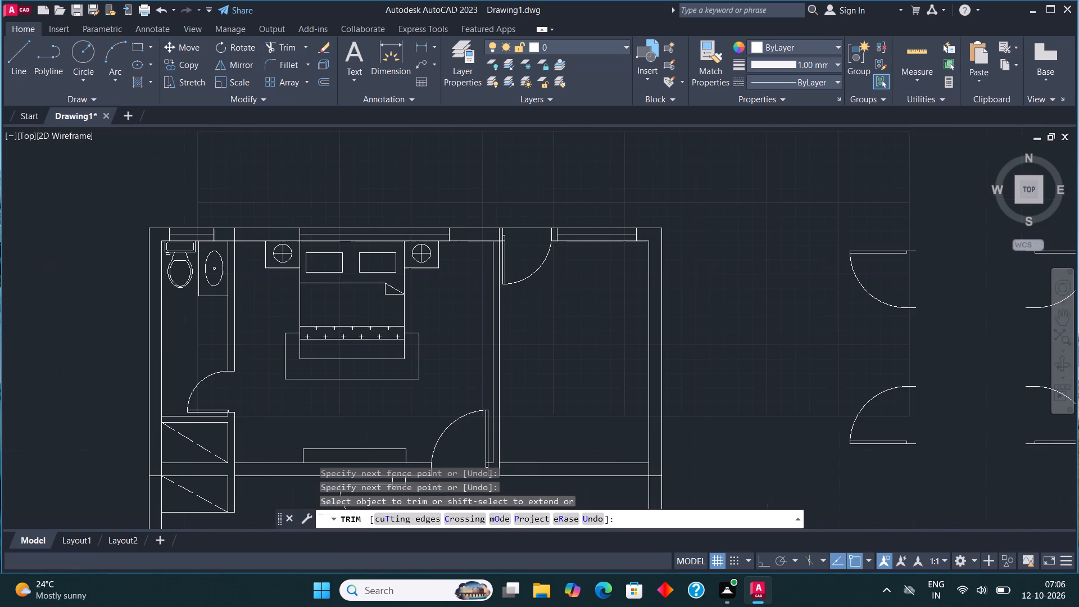
pyautogui.press('Escape')
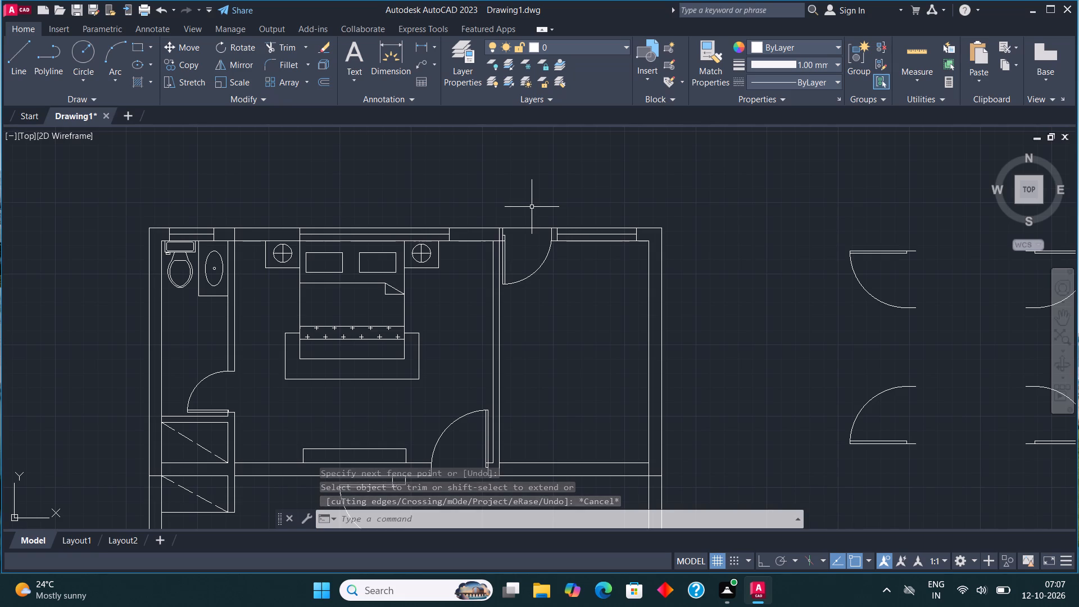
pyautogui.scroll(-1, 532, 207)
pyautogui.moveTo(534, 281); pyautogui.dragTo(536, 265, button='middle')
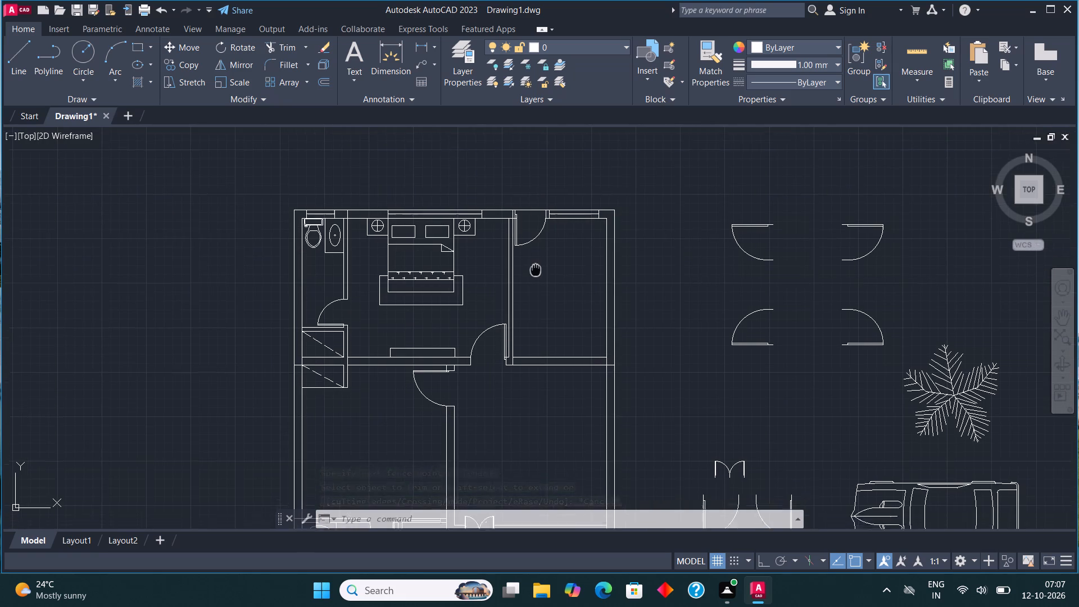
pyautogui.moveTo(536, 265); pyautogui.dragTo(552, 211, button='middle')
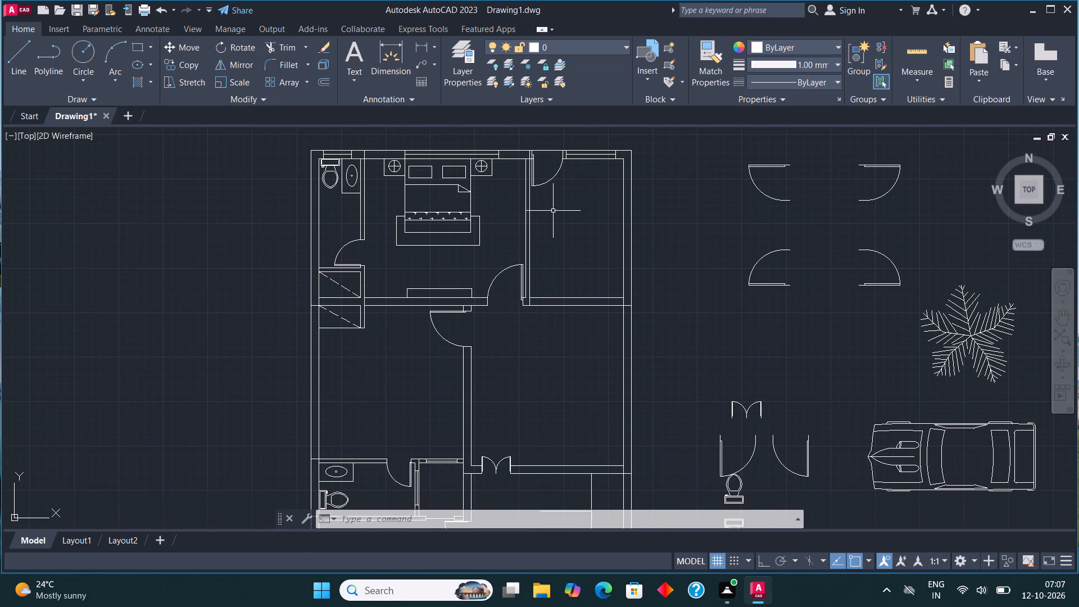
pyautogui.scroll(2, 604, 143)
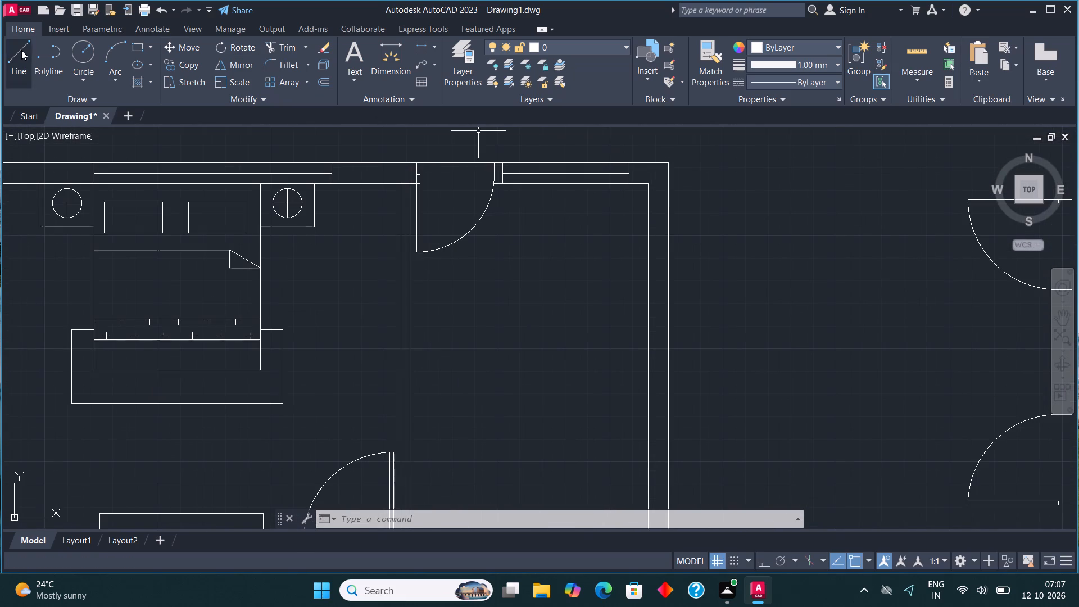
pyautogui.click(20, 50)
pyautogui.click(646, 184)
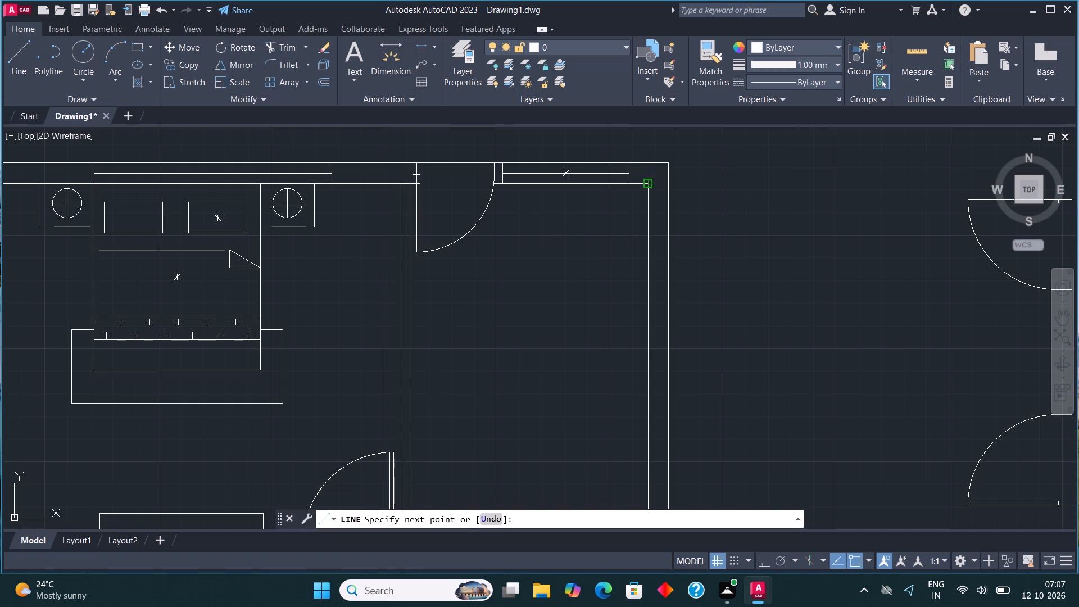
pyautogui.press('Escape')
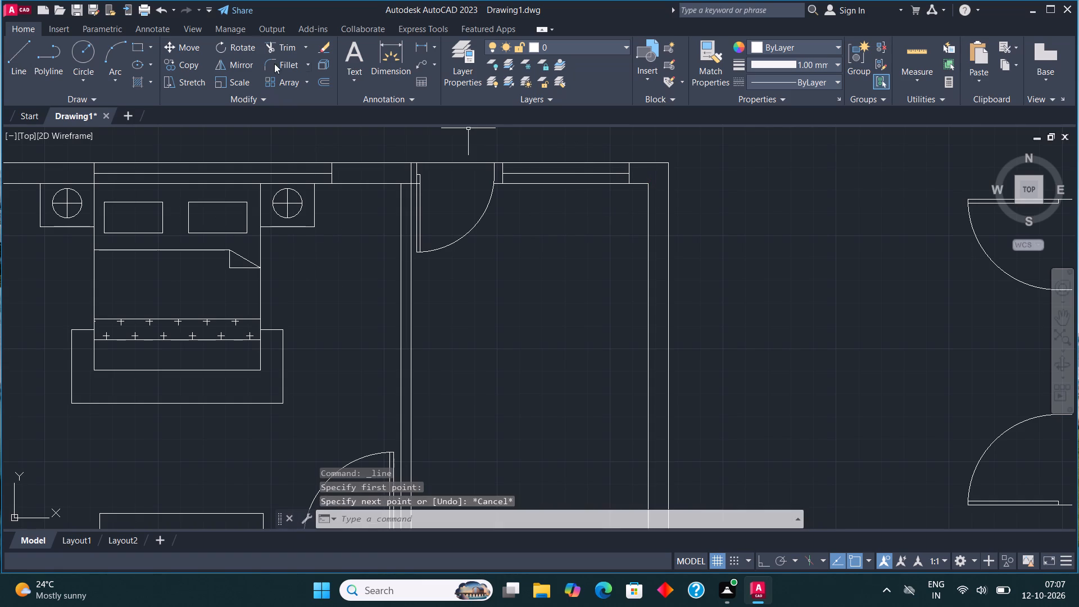
# Draw a counter edge from the window's door-side end, 2' into the room and across toward the exterior side wall.
pyautogui.click(13, 46)
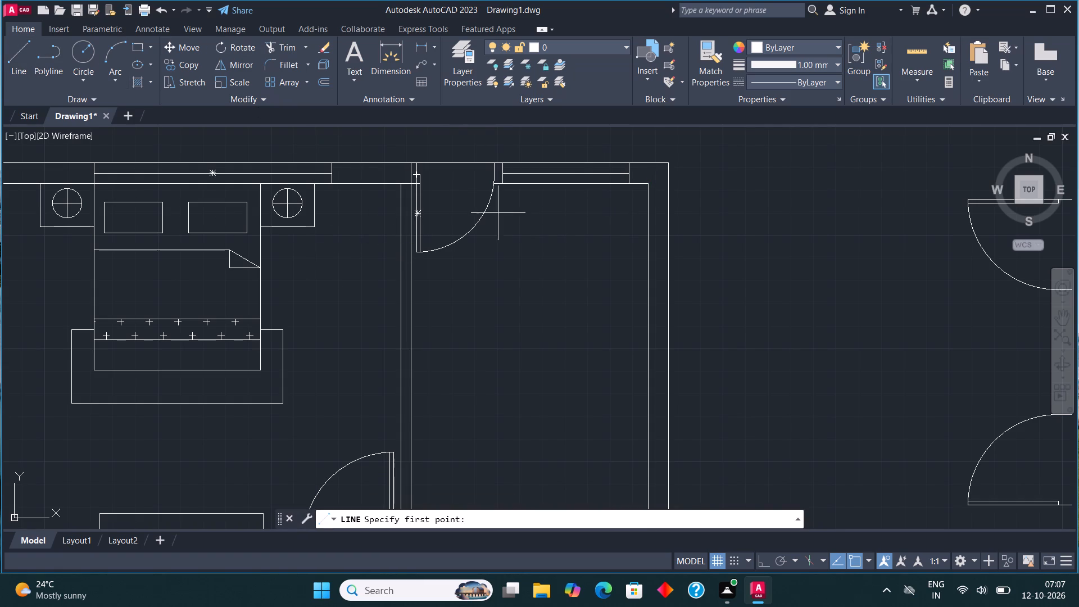
pyautogui.click(501, 188)
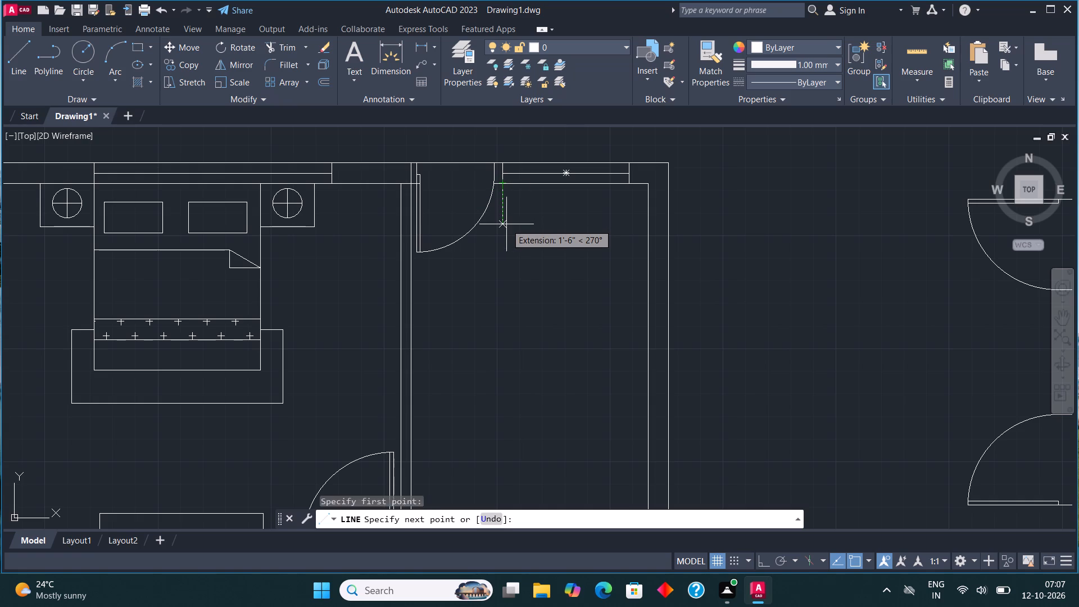
pyautogui.write("2'")
pyautogui.press('Return')
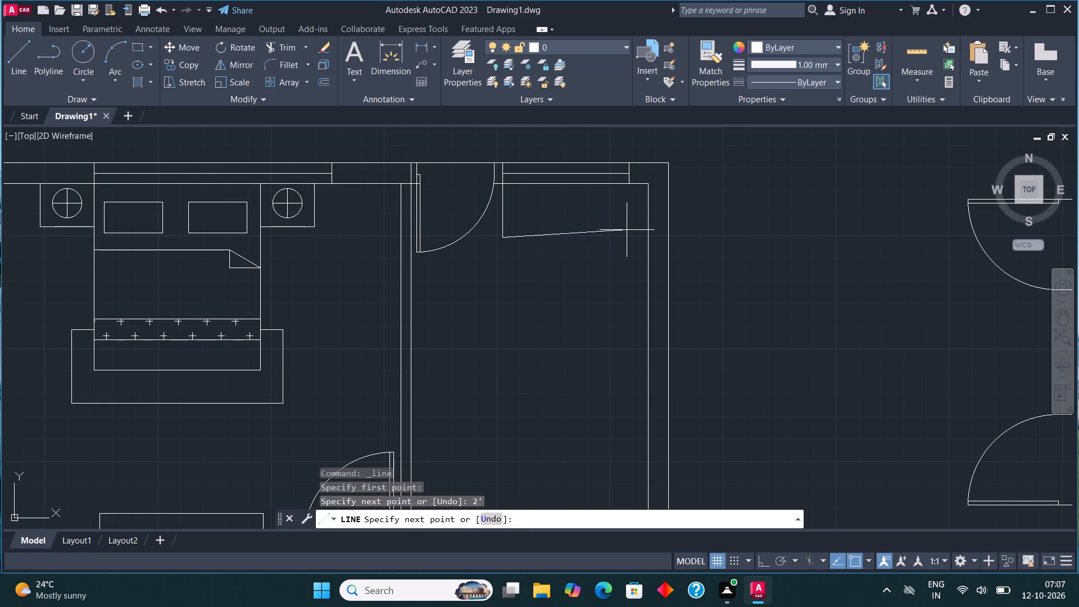
pyautogui.press('F8')
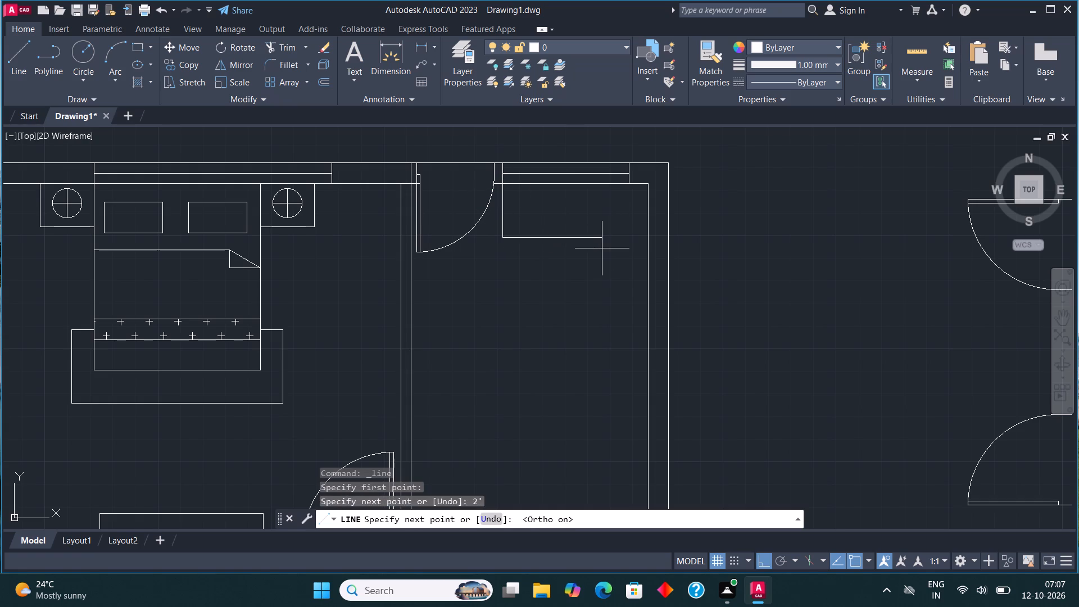
pyautogui.click(602, 248)
# Draw the long counter edge from the room's lower exterior-side corner, going 2' along the lower wall and up toward the first counter edge.
pyautogui.click(30, 55)
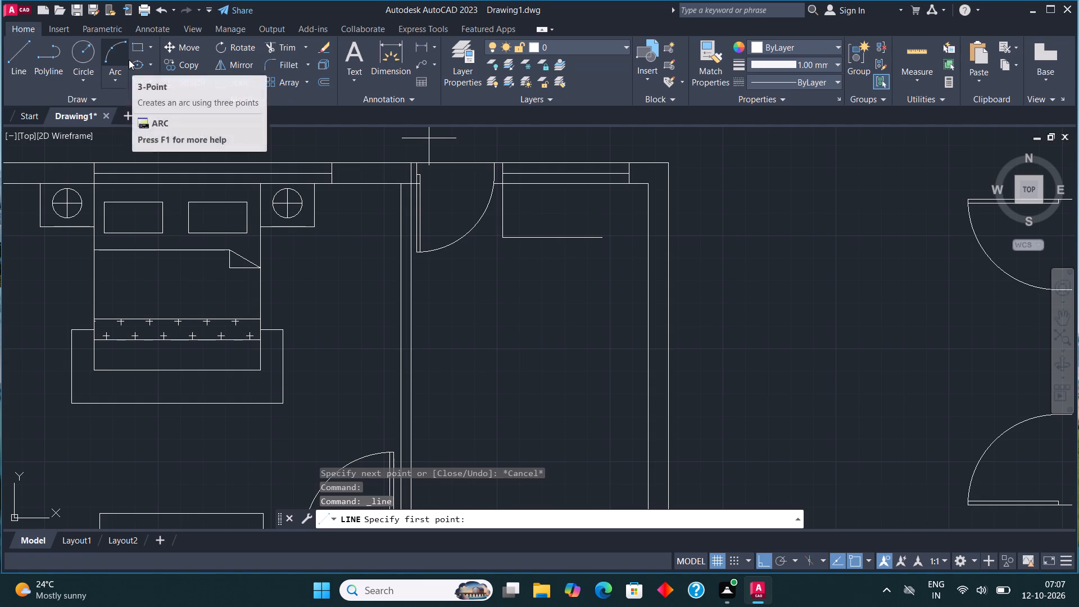
pyautogui.scroll(-2, 284, 87)
pyautogui.scroll(-2, 636, 159)
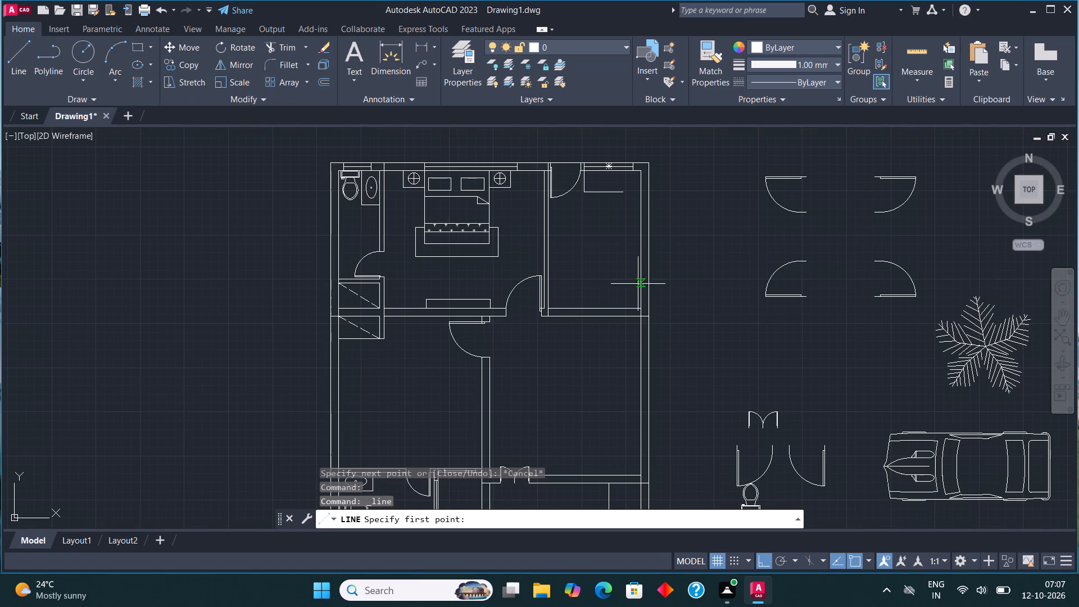
pyautogui.scroll(2, 642, 302)
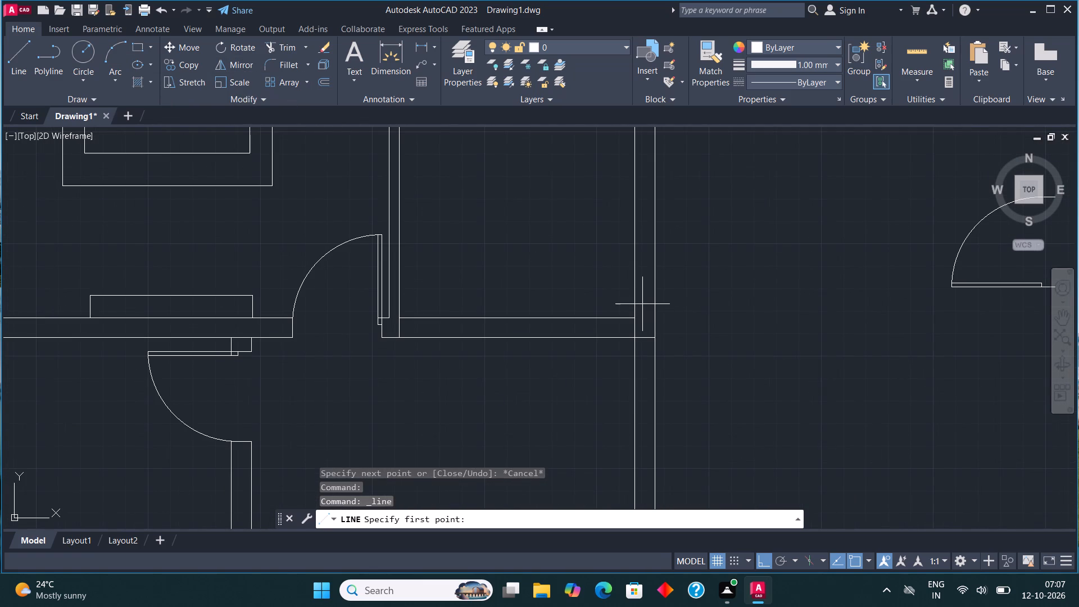
pyautogui.click(633, 316)
pyautogui.write("2'")
pyautogui.press('Return')
pyautogui.scroll(-3, 551, 327)
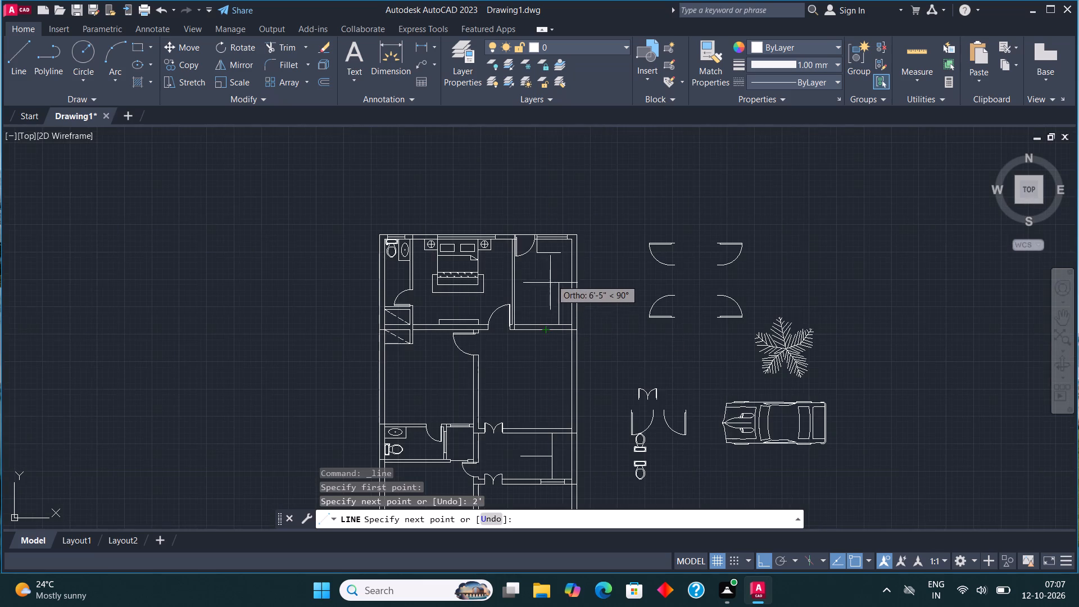
pyautogui.scroll(2, 551, 277)
pyautogui.click(553, 234)
pyautogui.press('Escape')
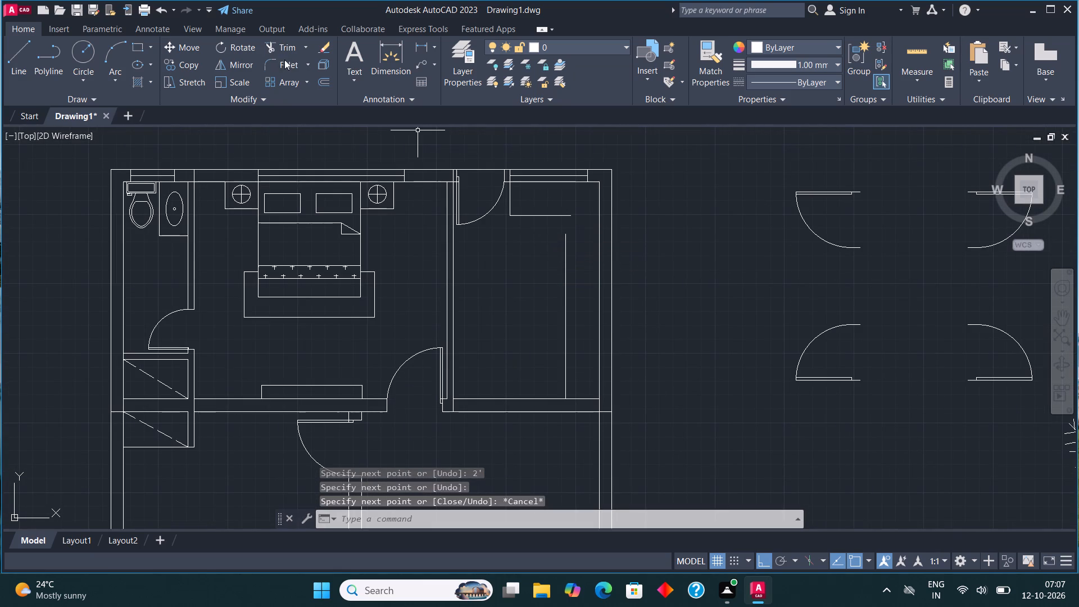
# Join the short and long counter edges into a sharp corner with Fillet.
pyautogui.click(286, 62)
pyautogui.click(543, 217)
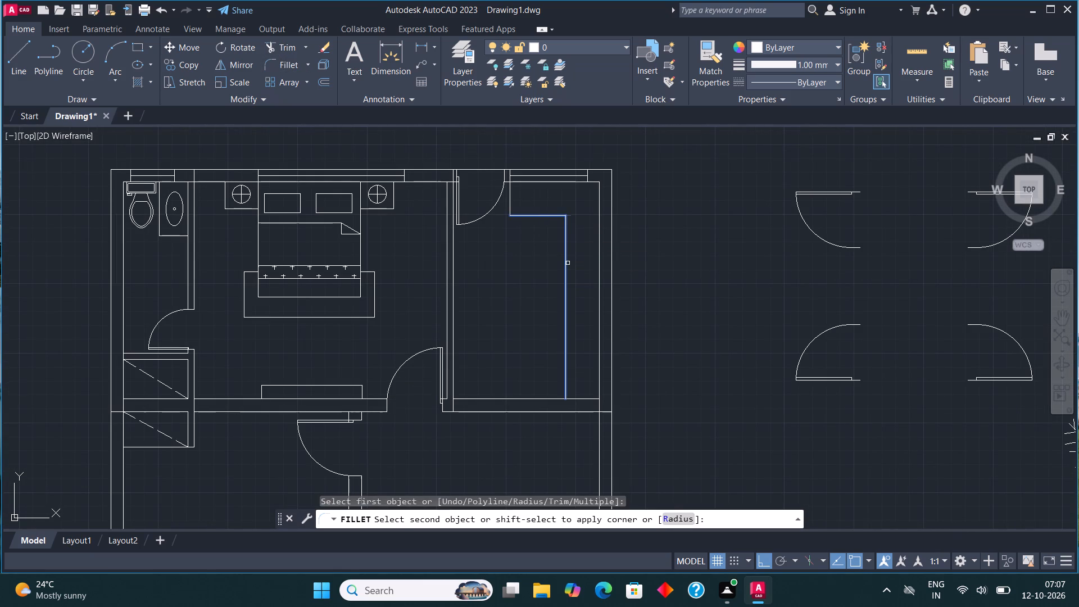
pyautogui.click(568, 262)
# Draw a circle with a radius of about 1' at the lower end of the counter.
pyautogui.moveTo(598, 261); pyautogui.dragTo(593, 224, button='middle')
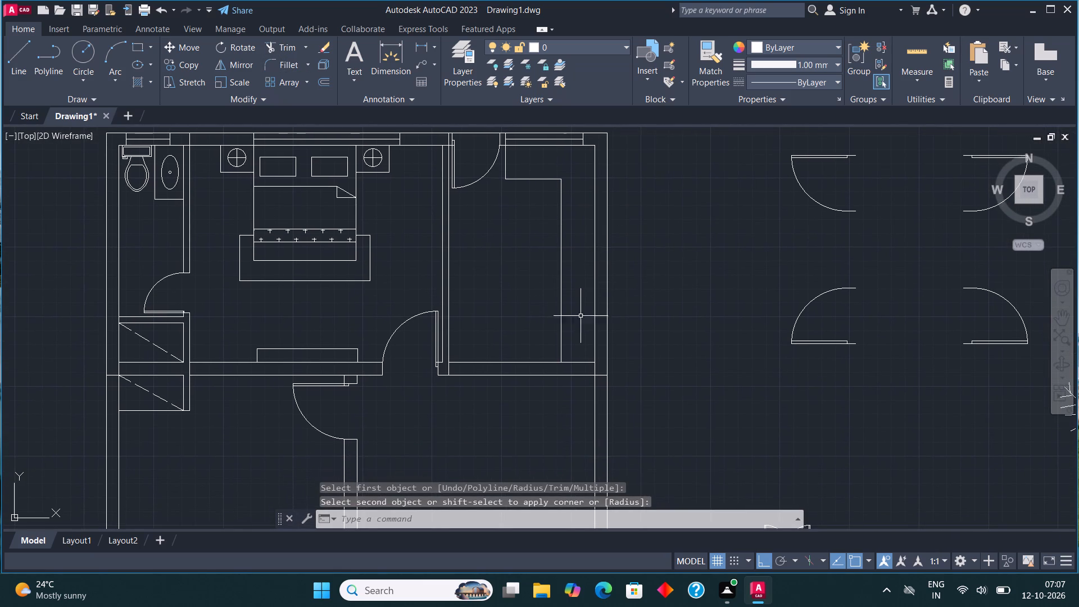
pyautogui.scroll(2, 581, 328)
pyautogui.moveTo(570, 321); pyautogui.dragTo(536, 293, button='middle')
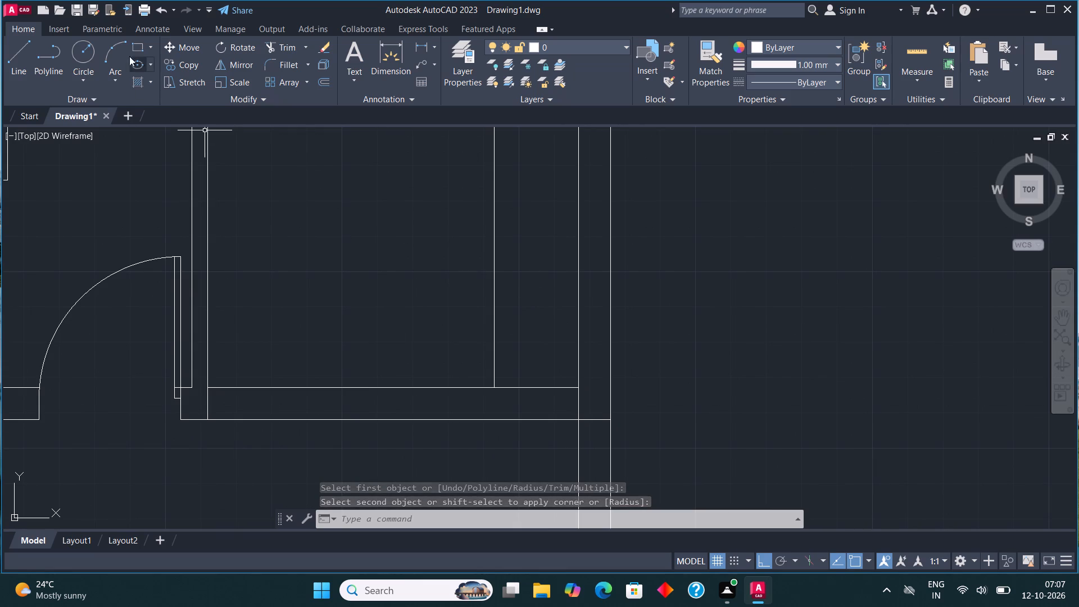
pyautogui.click(81, 38)
pyautogui.click(85, 49)
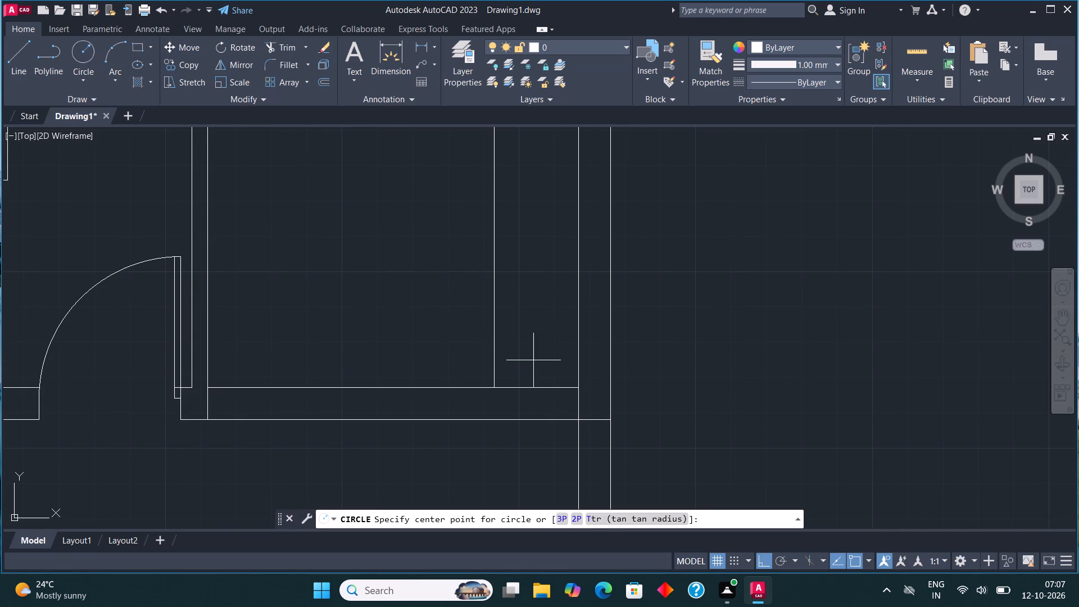
pyautogui.click(518, 332)
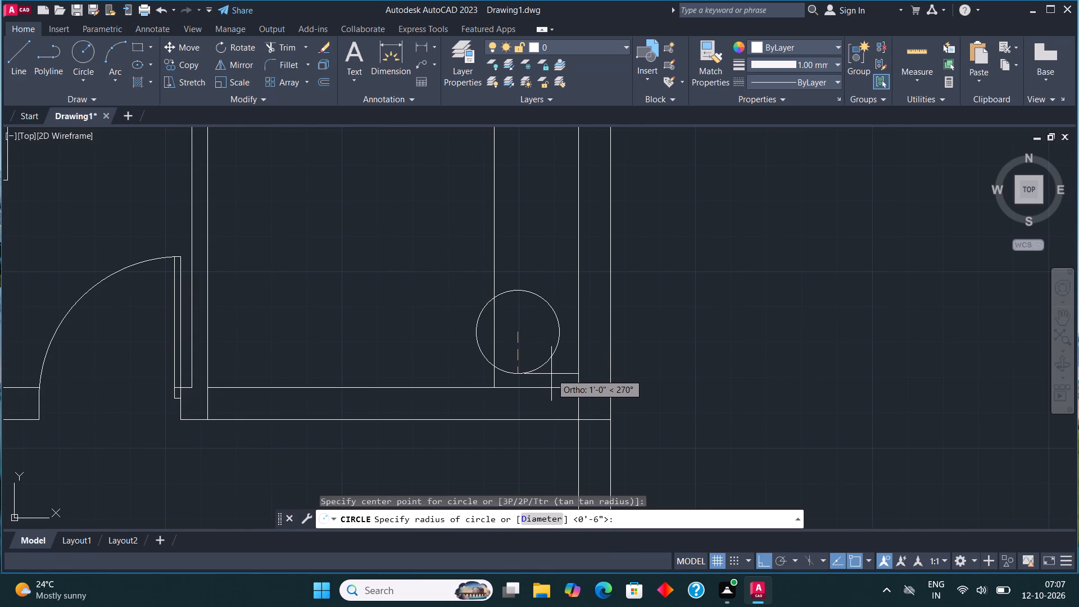
pyautogui.click(557, 378)
# Move the counter-end circle diagonally with Ortho off so it overlaps the corner of the lower wall and the exterior side wall.
pyautogui.click(525, 288)
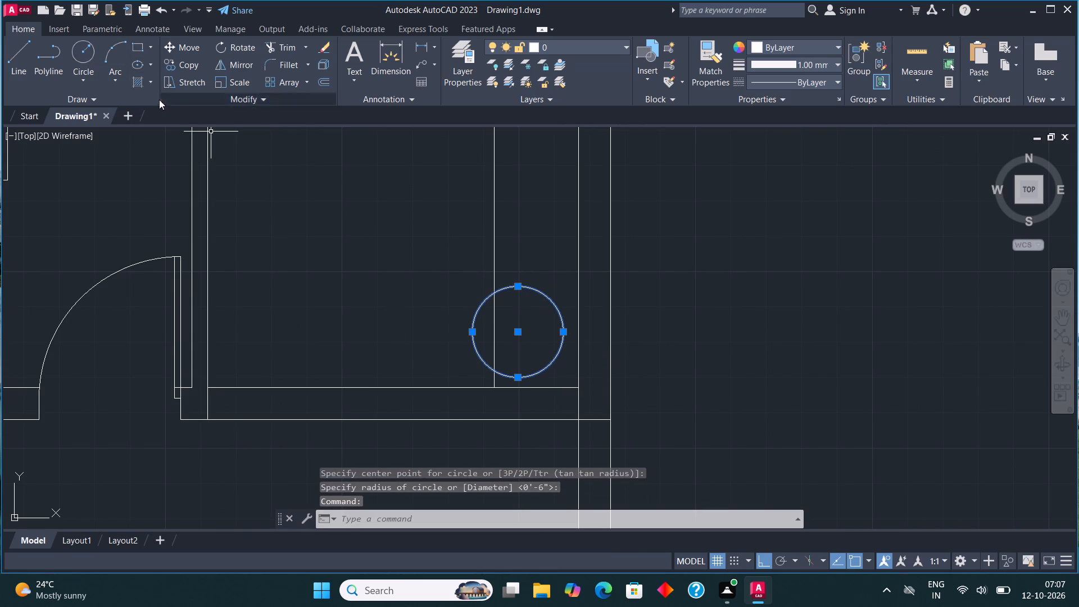
pyautogui.click(184, 50)
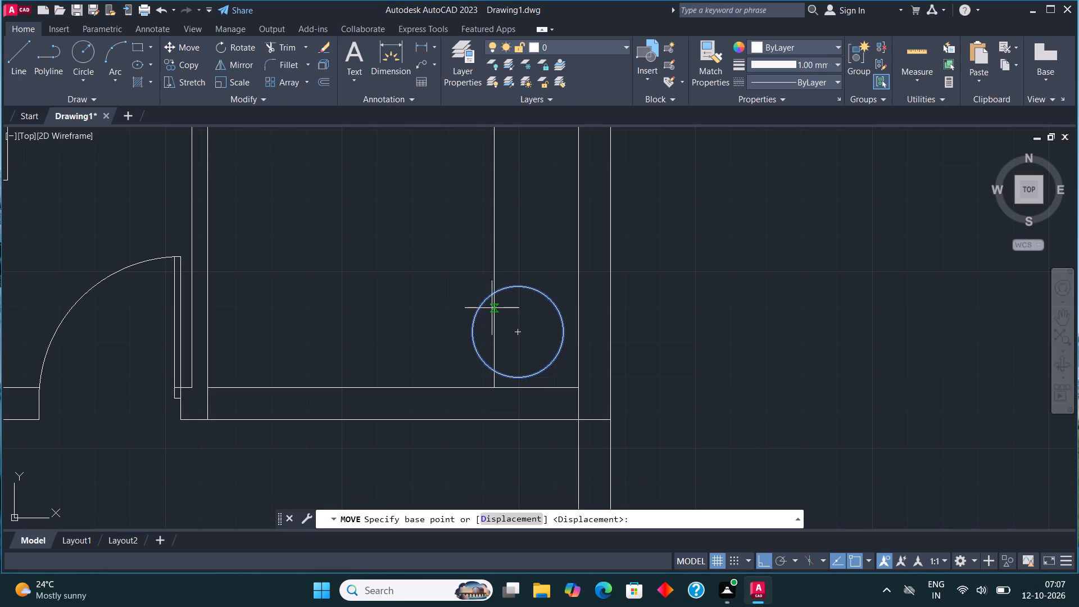
pyautogui.click(514, 337)
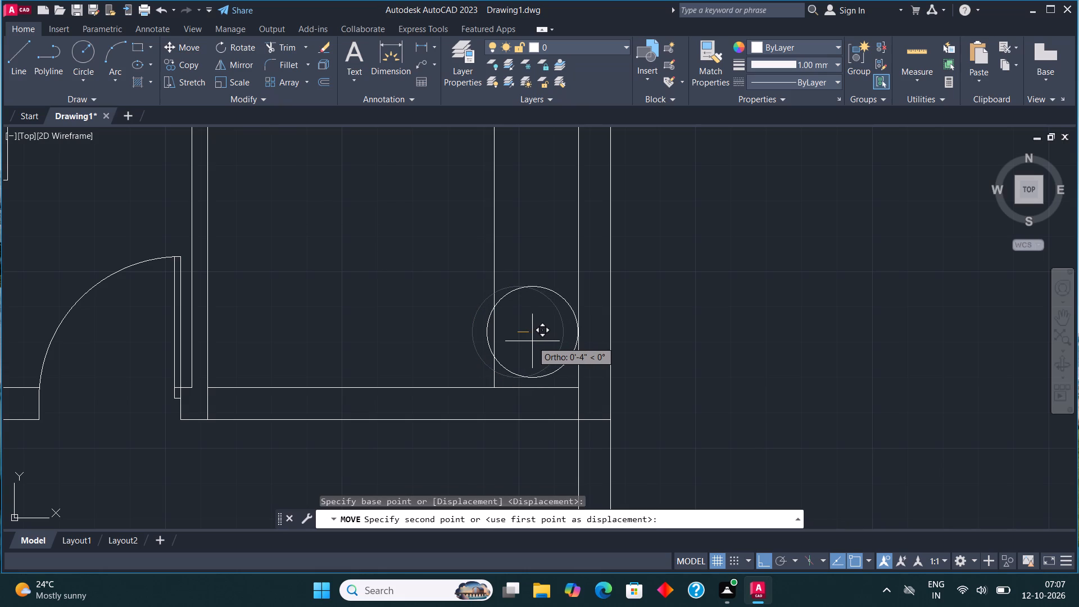
pyautogui.press('F8')
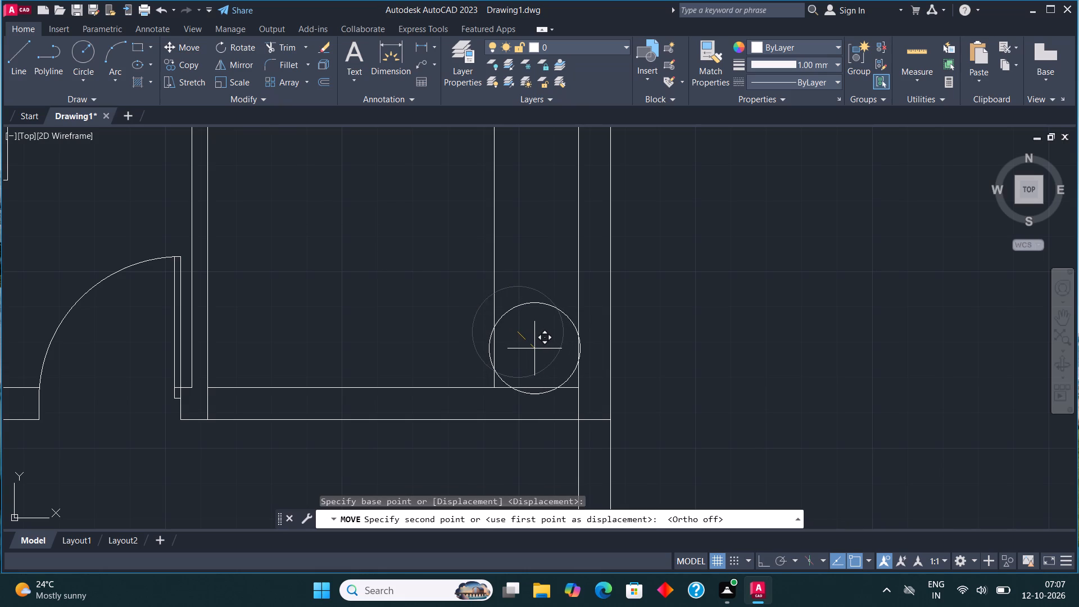
pyautogui.click(534, 348)
# Trim the long counter edge below the circle's top and the lower wall's inner line up to and inside the circle.
pyautogui.click(283, 42)
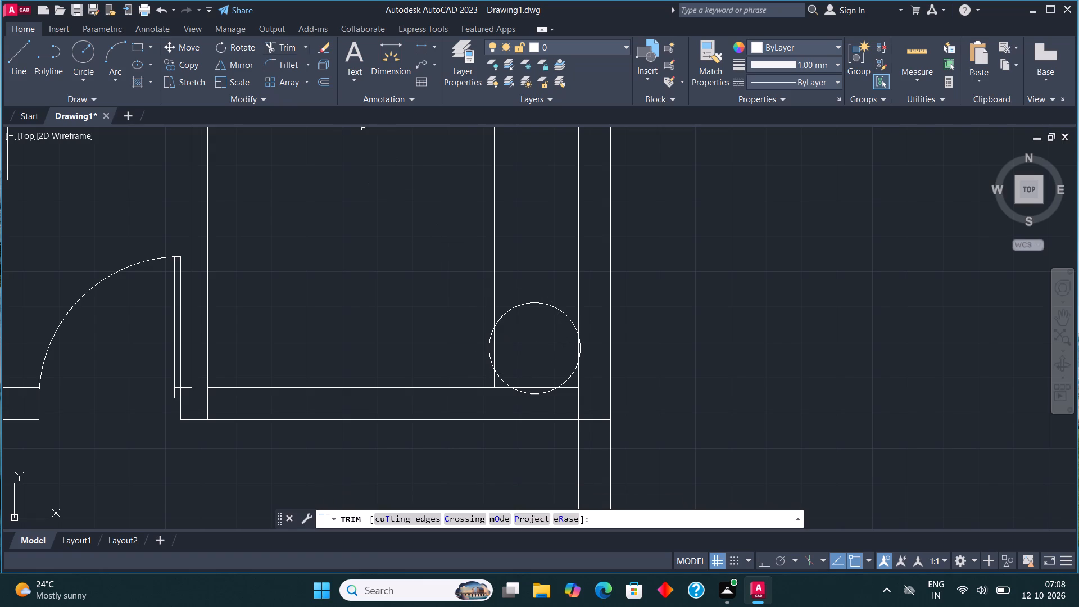
pyautogui.click(495, 345)
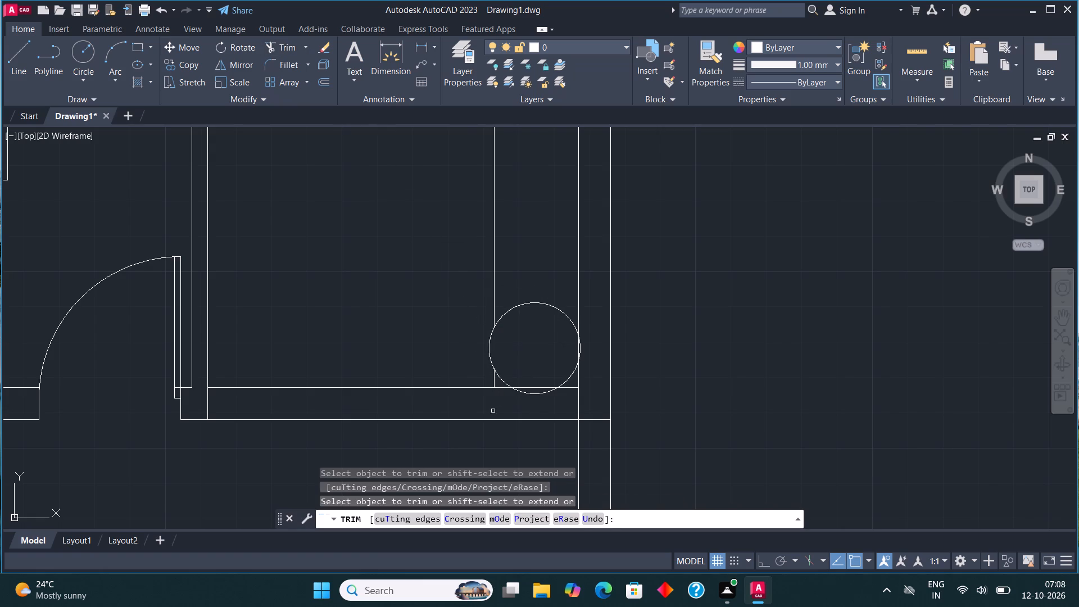
pyautogui.click(491, 387)
pyautogui.click(495, 387)
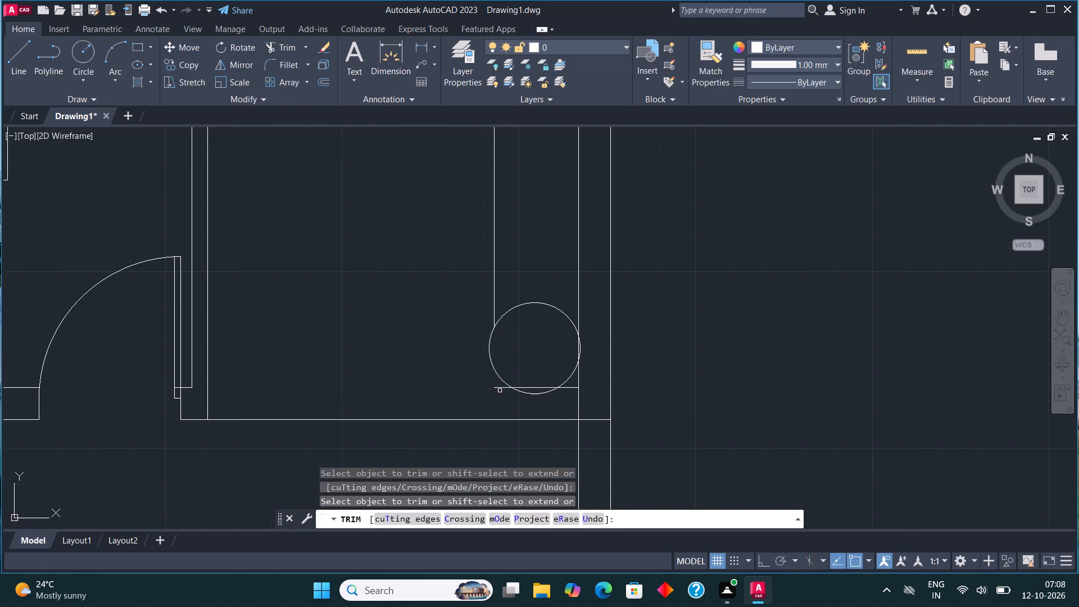
pyautogui.click(498, 388)
pyautogui.click(497, 387)
pyautogui.click(532, 388)
pyautogui.click(530, 388)
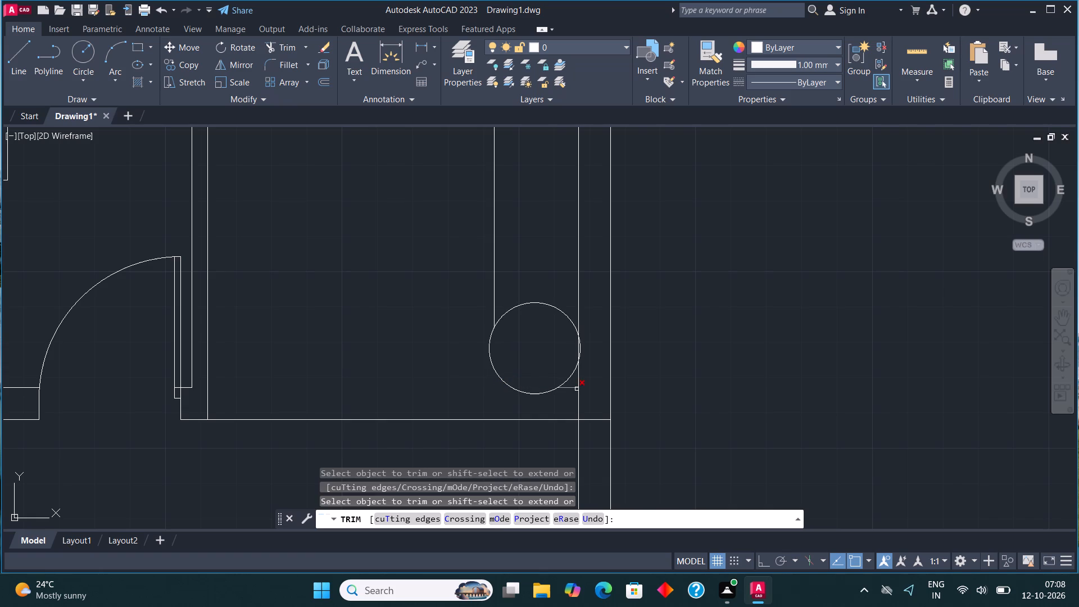
pyautogui.click(573, 389)
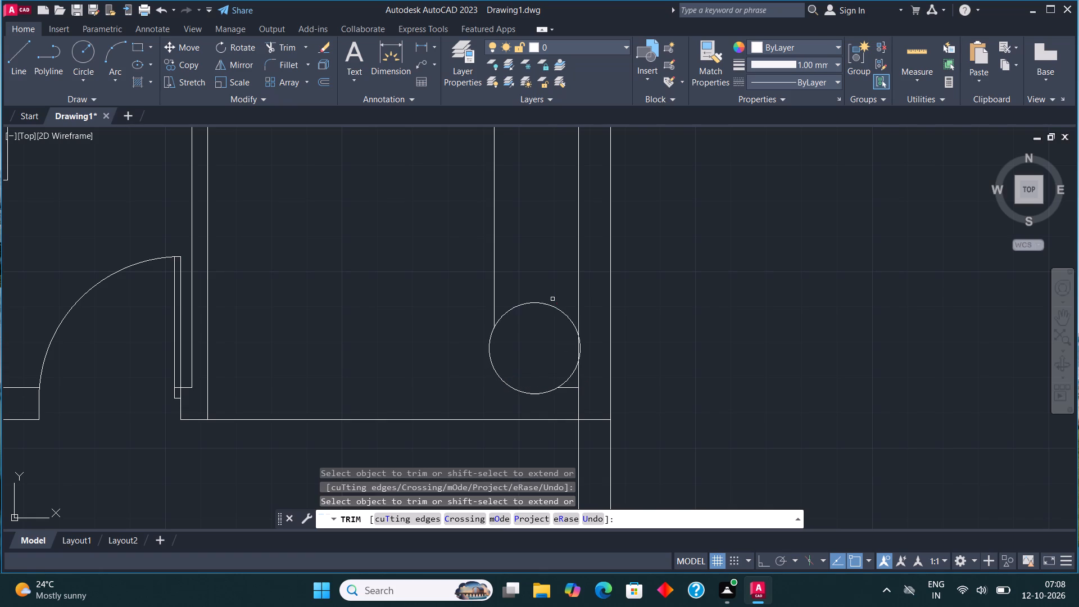
# Trim the circle's upper arc and its bulge past the exterior wall's inner line, plus the short leftover wall piece beside it.
pyautogui.click(553, 307)
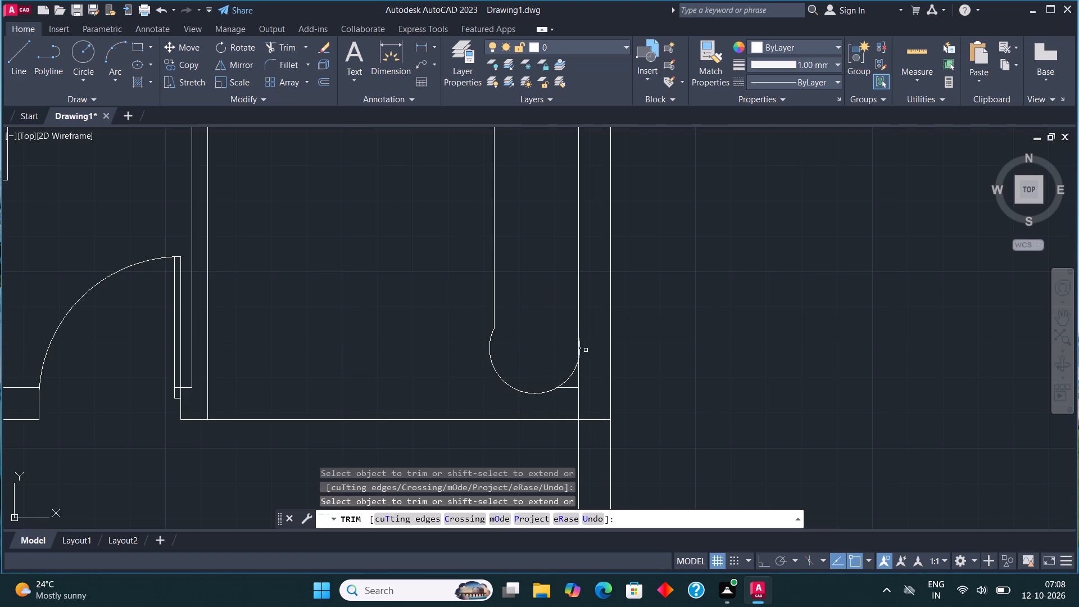
pyautogui.scroll(2, 584, 348)
pyautogui.click(573, 345)
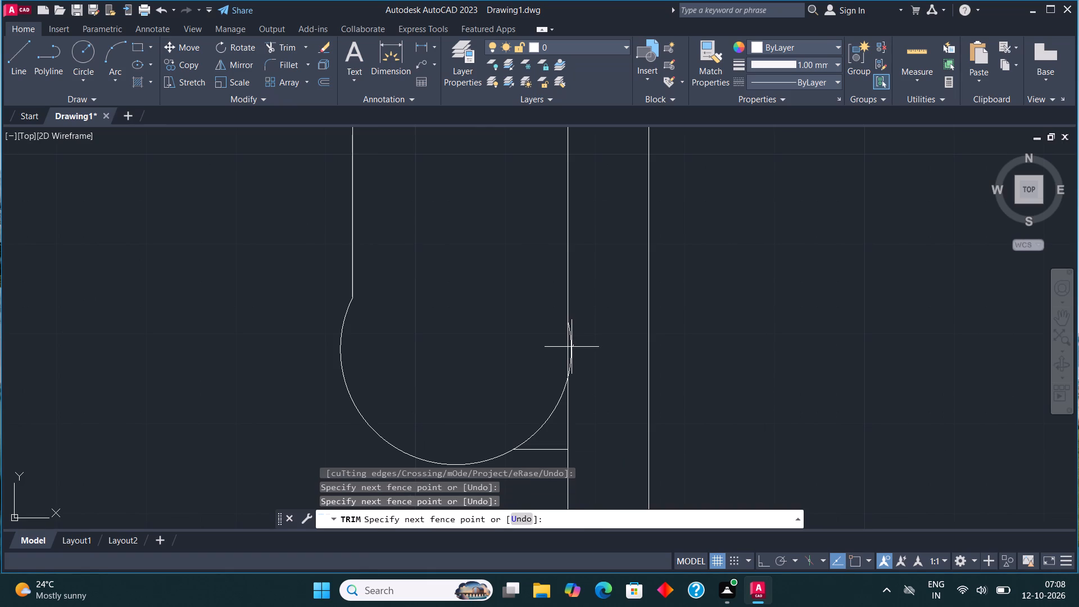
pyautogui.click(567, 344)
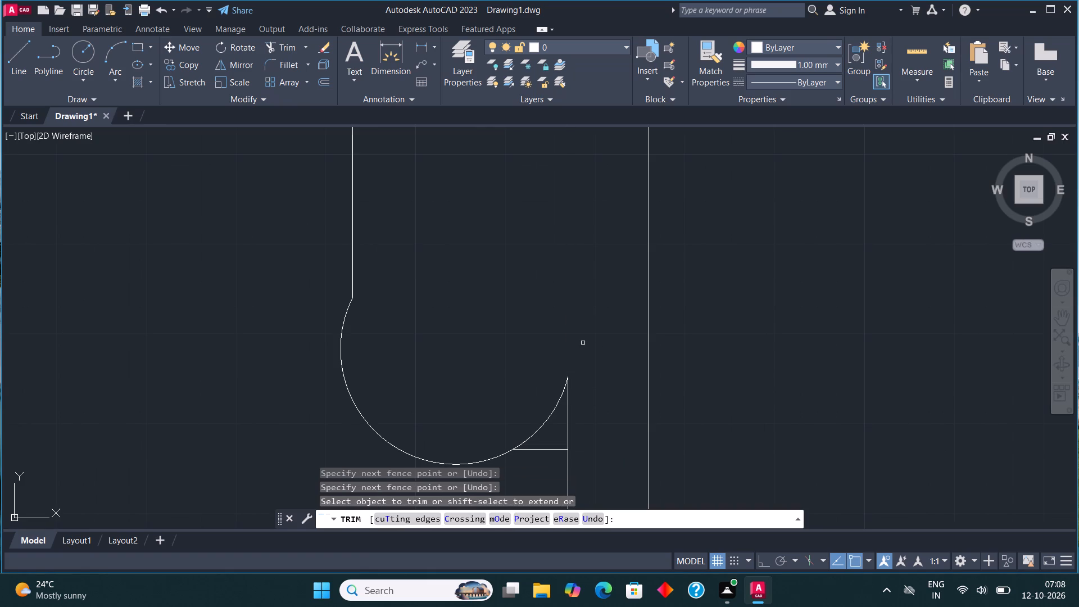
pyautogui.hotkey('ctrl', 'z')
pyautogui.scroll(4, 581, 355)
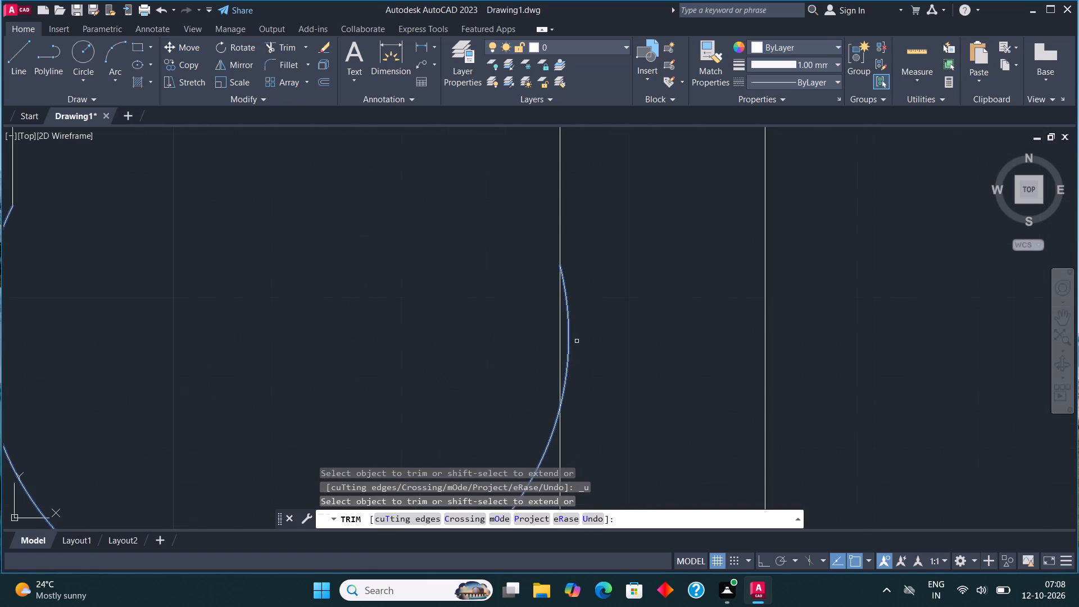
pyautogui.click(569, 334)
pyautogui.scroll(-1, 592, 314)
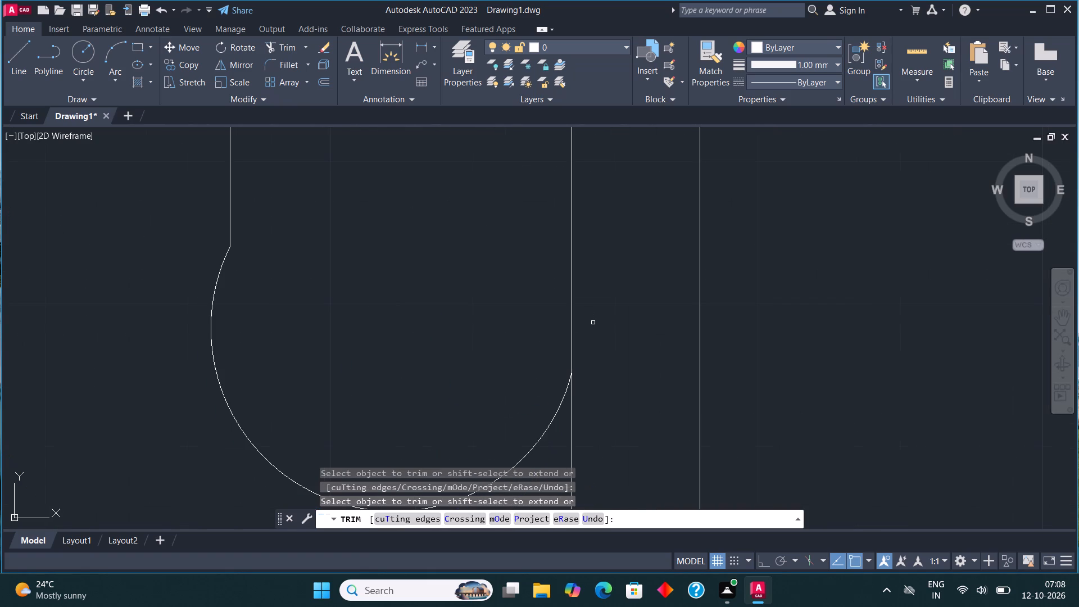
pyautogui.scroll(-1, 593, 324)
pyautogui.click(566, 436)
pyautogui.click(566, 419)
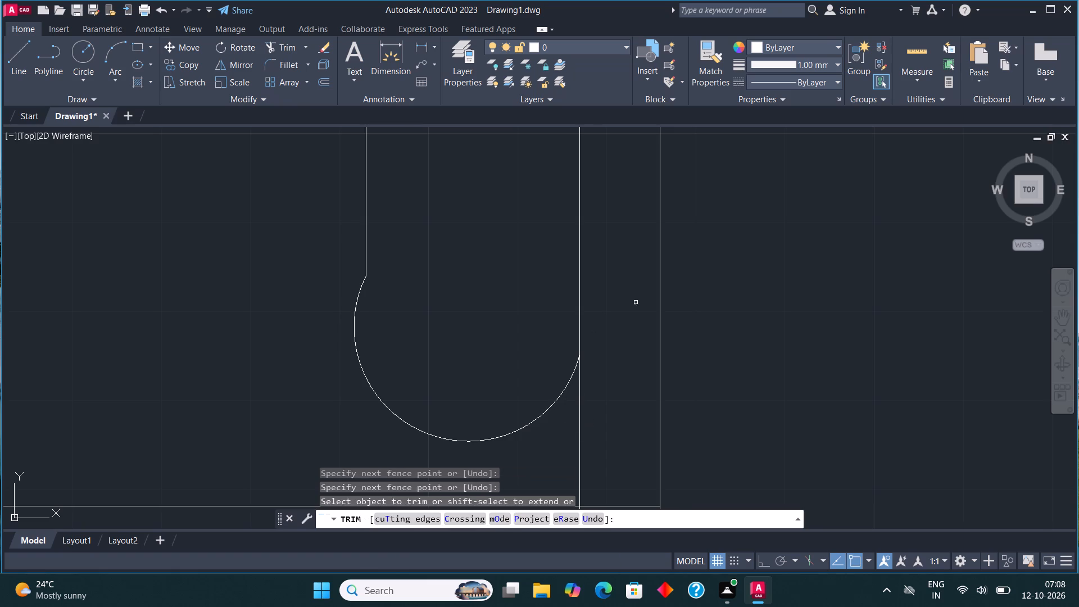
# Trim away the remaining lower wall line between the bedroom door wall and the exterior side wall, including the piece across that wall.
pyautogui.scroll(-2, 638, 288)
pyautogui.scroll(-2, 706, 328)
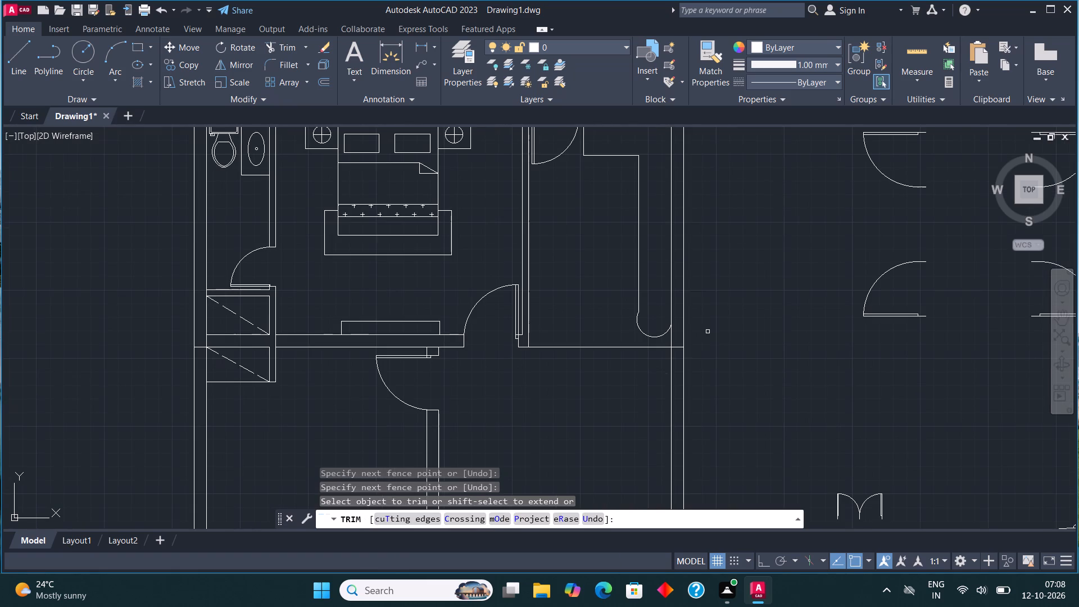
pyautogui.click(581, 336)
pyautogui.click(587, 377)
pyautogui.click(675, 345)
pyautogui.click(679, 356)
pyautogui.press('Escape')
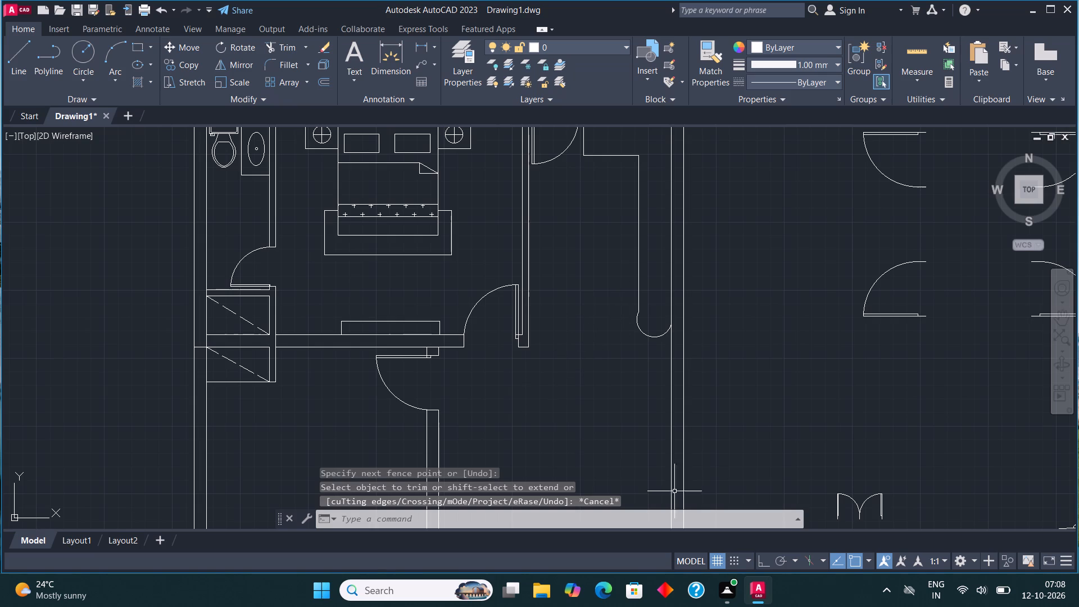
# Stretch the counter-end arc outward from its midpoint to make a larger rounded end.
pyautogui.scroll(-1, 527, 316)
pyautogui.moveTo(611, 318); pyautogui.dragTo(614, 307, button='middle')
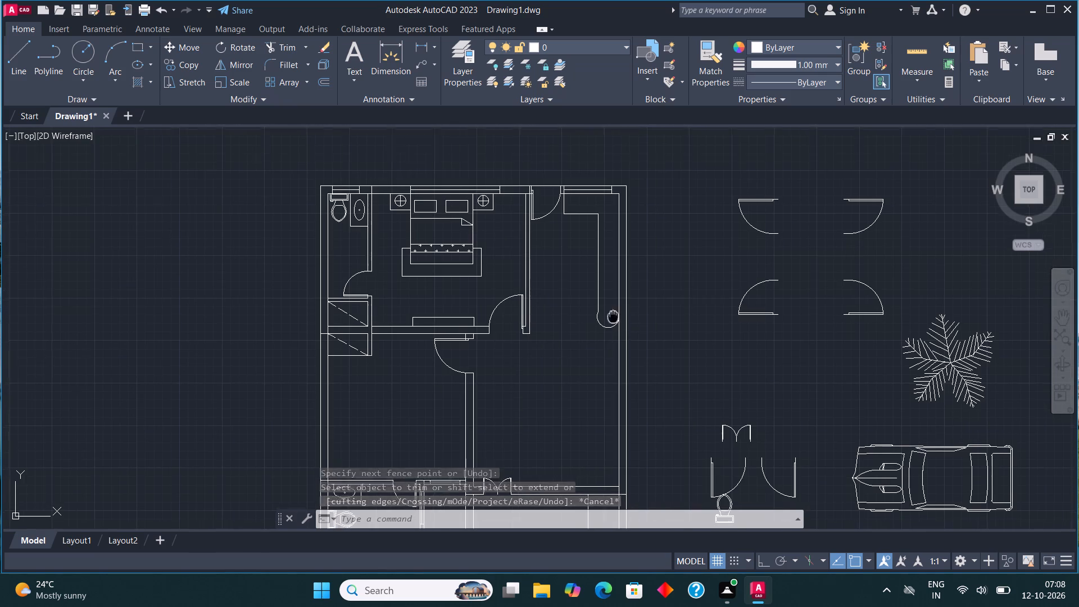
pyautogui.moveTo(614, 307); pyautogui.dragTo(622, 262, button='middle')
pyautogui.scroll(3, 622, 262)
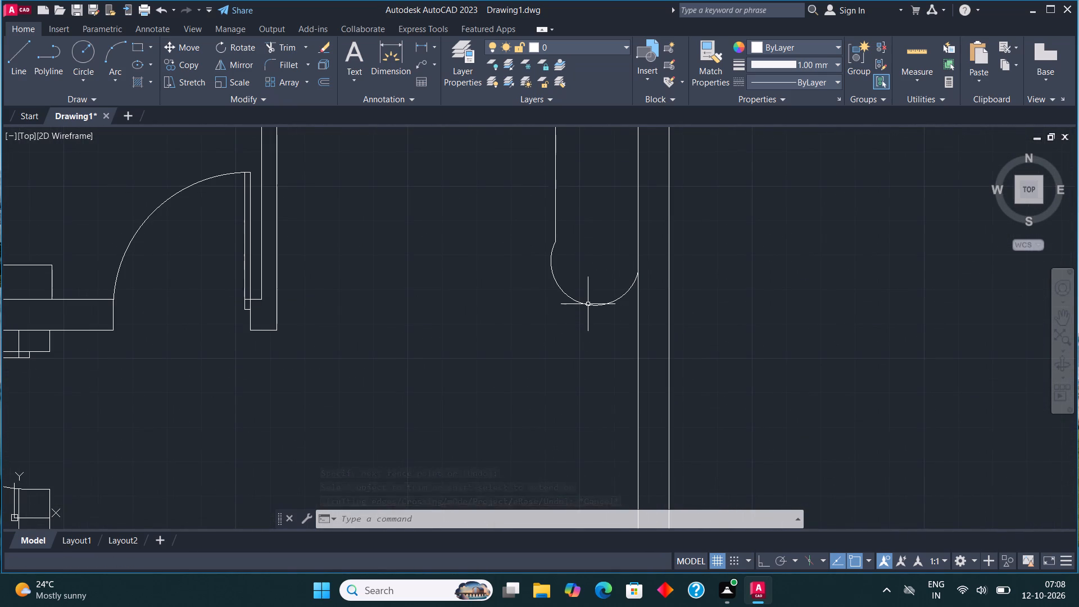
pyautogui.click(588, 304)
pyautogui.scroll(1, 584, 310)
pyautogui.click(577, 299)
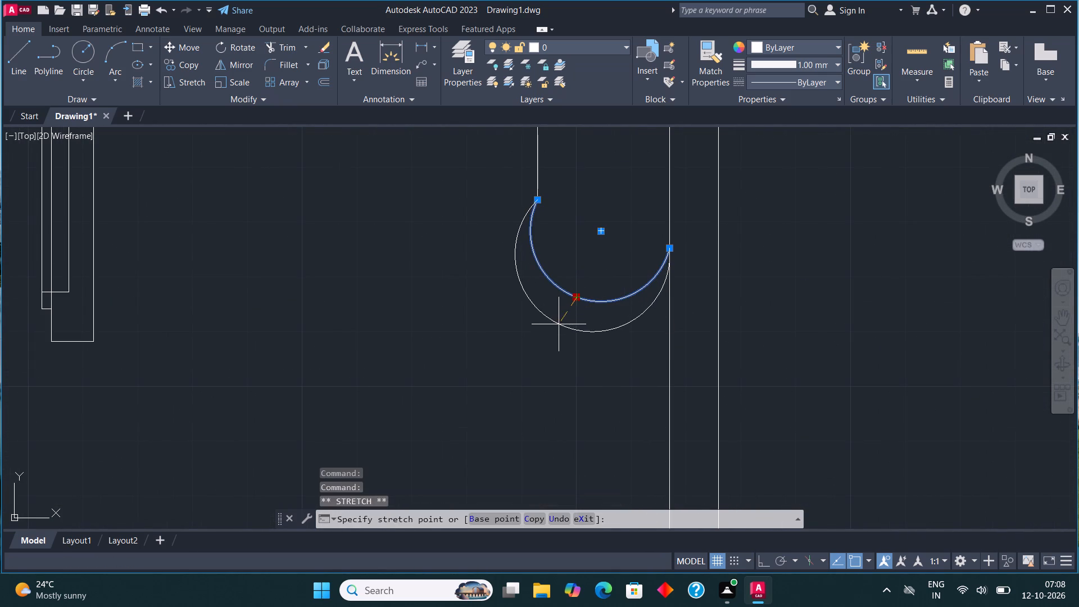
pyautogui.click(559, 324)
pyautogui.press('Escape')
# Copy the bed with its side tables, lamps and rug to the empty area beside the plan's bathroom-side exterior wall.
pyautogui.scroll(-3, 629, 259)
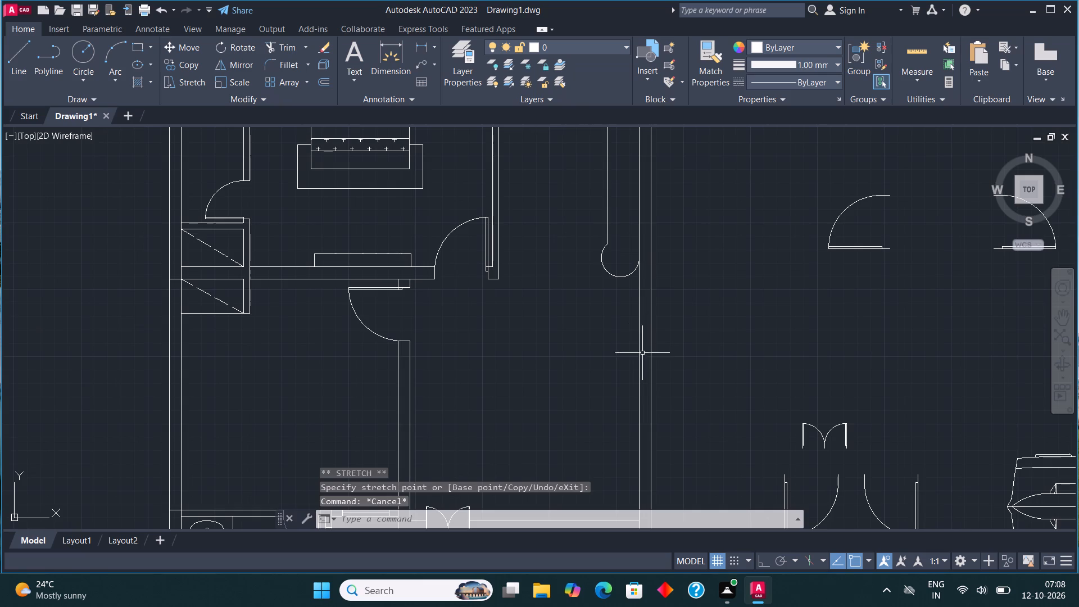
pyautogui.scroll(-1, 624, 400)
pyautogui.moveTo(638, 400); pyautogui.dragTo(649, 370, button='middle')
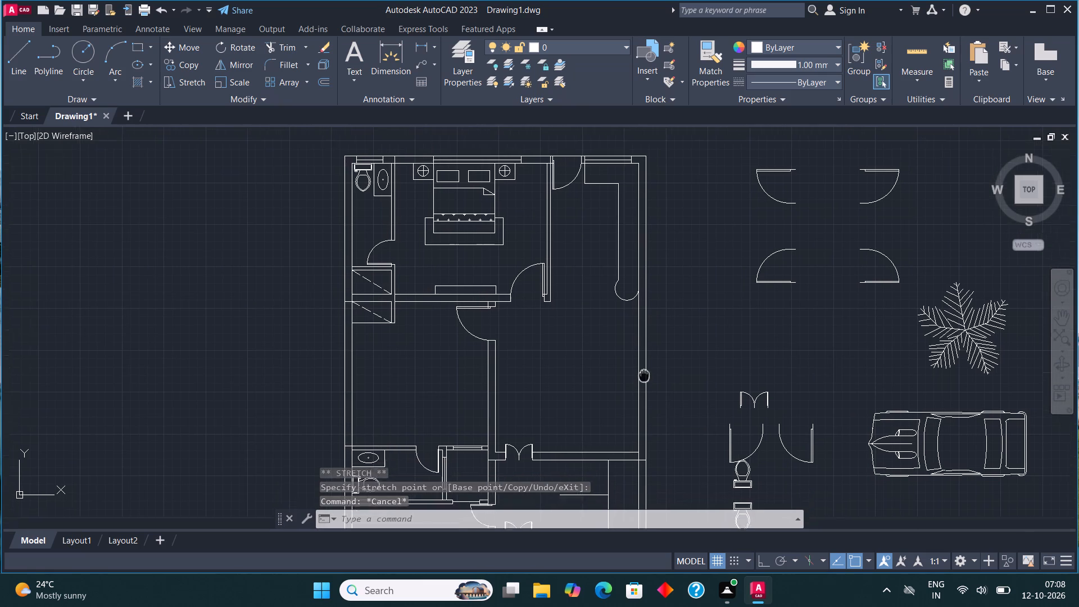
pyautogui.moveTo(649, 370); pyautogui.dragTo(714, 393, button='middle')
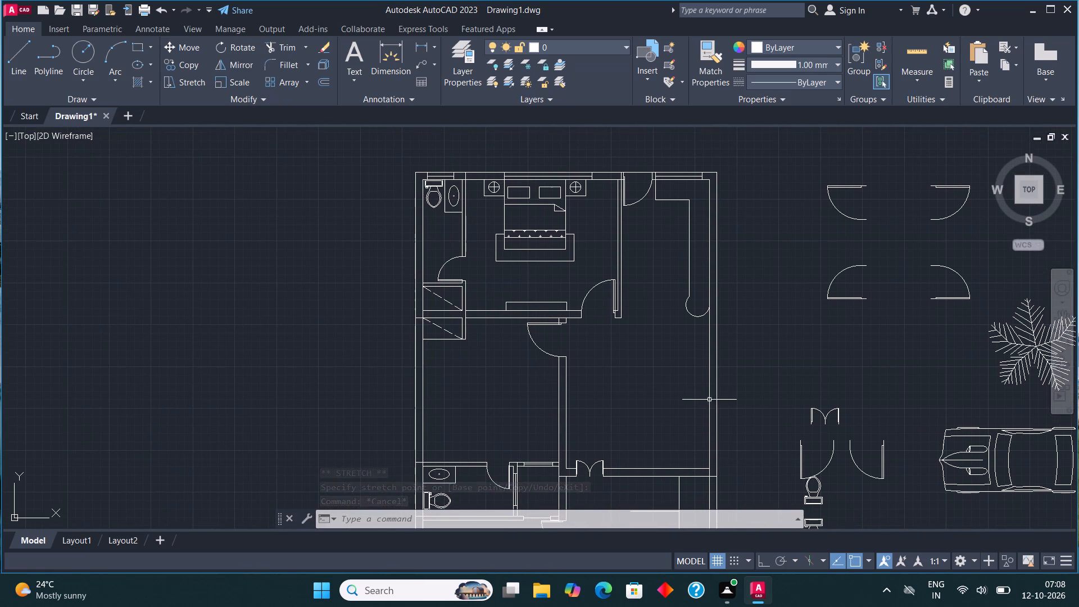
pyautogui.scroll(1, 540, 252)
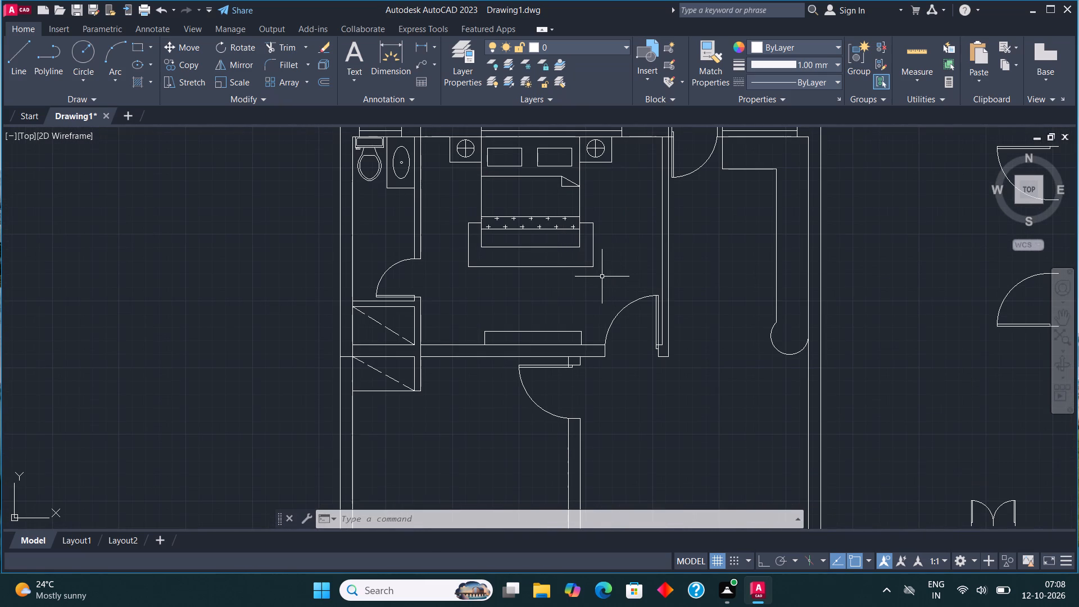
pyautogui.click(602, 277)
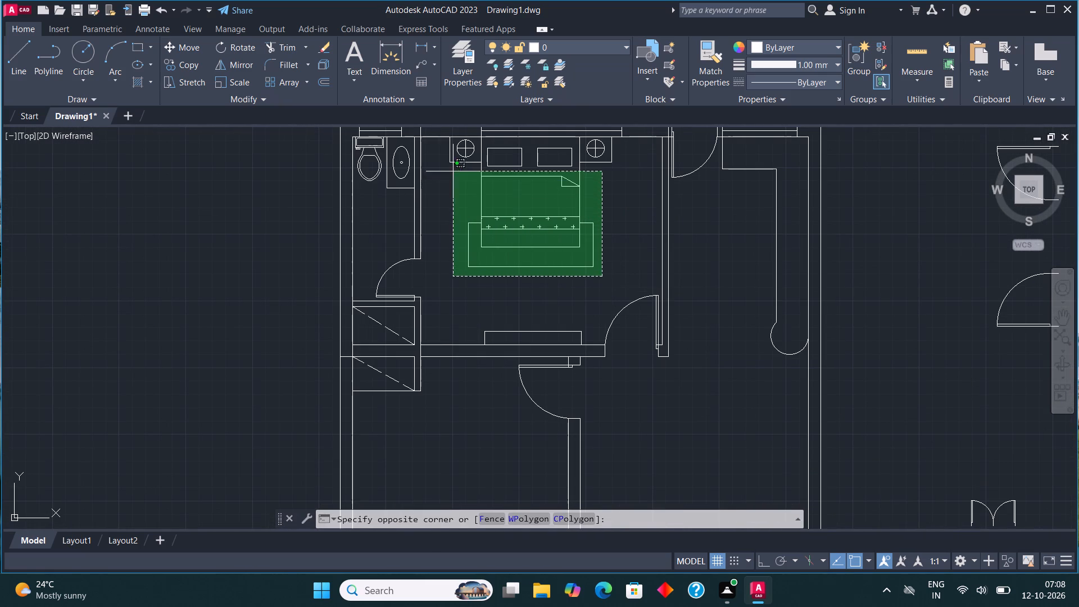
pyautogui.click(446, 139)
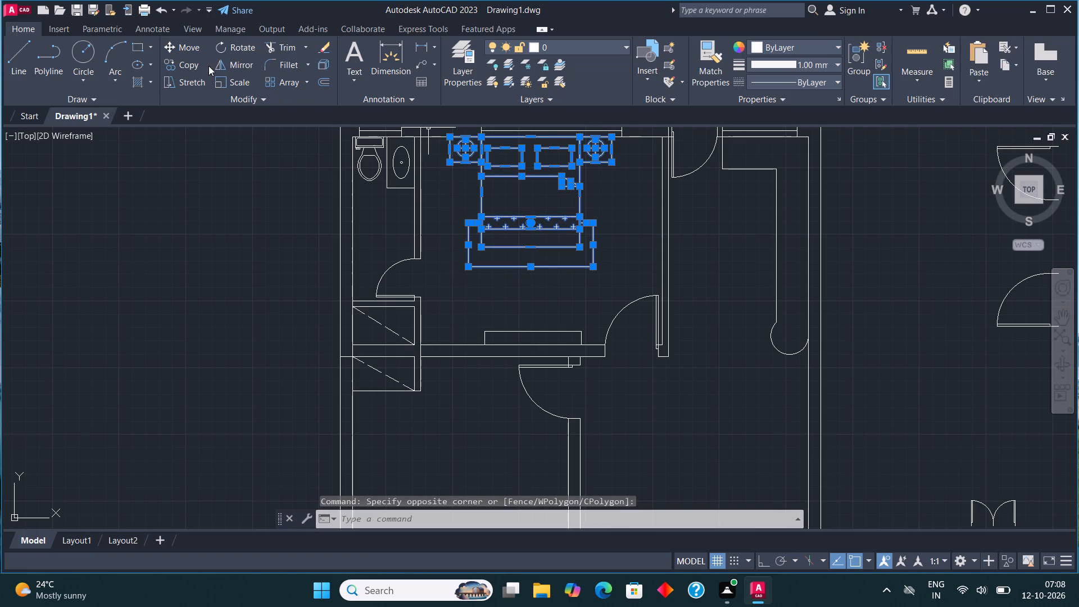
pyautogui.click(193, 64)
pyautogui.click(513, 216)
pyautogui.scroll(-3, 640, 257)
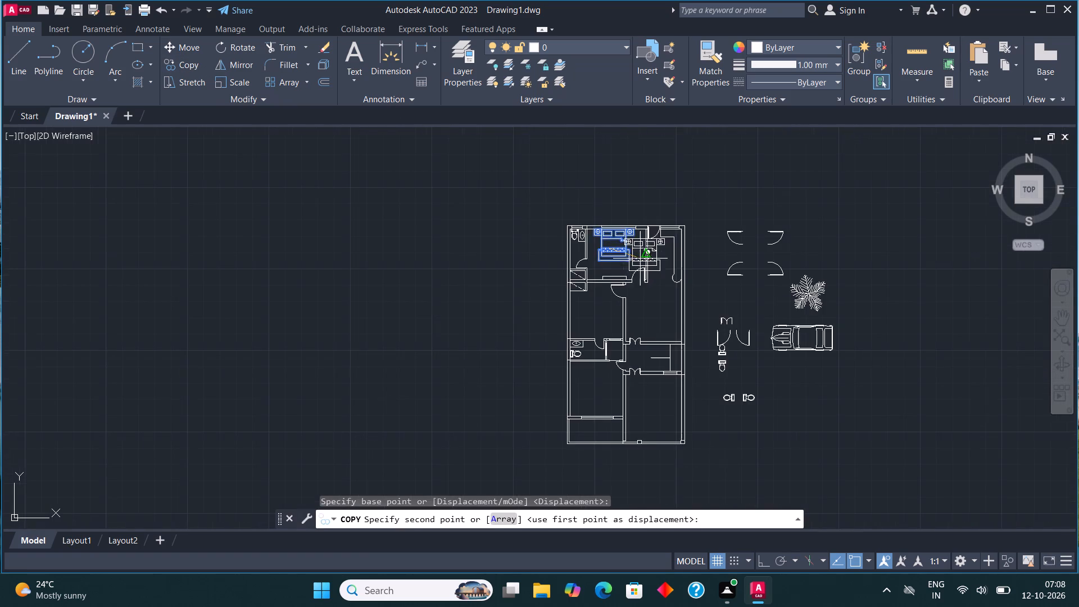
pyautogui.scroll(3, 497, 318)
pyautogui.click(505, 309)
pyautogui.press('Escape')
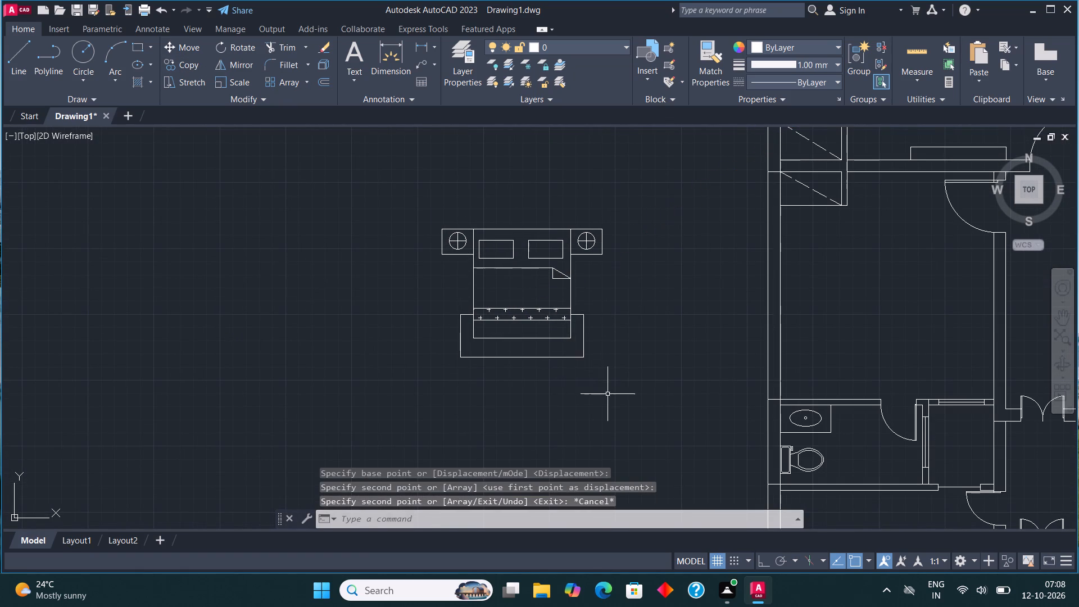
# Rotate the copied bed set with its side tables, lamps and rug 90° about the rug-side midpoint of the bed.
pyautogui.click(607, 395)
pyautogui.click(385, 199)
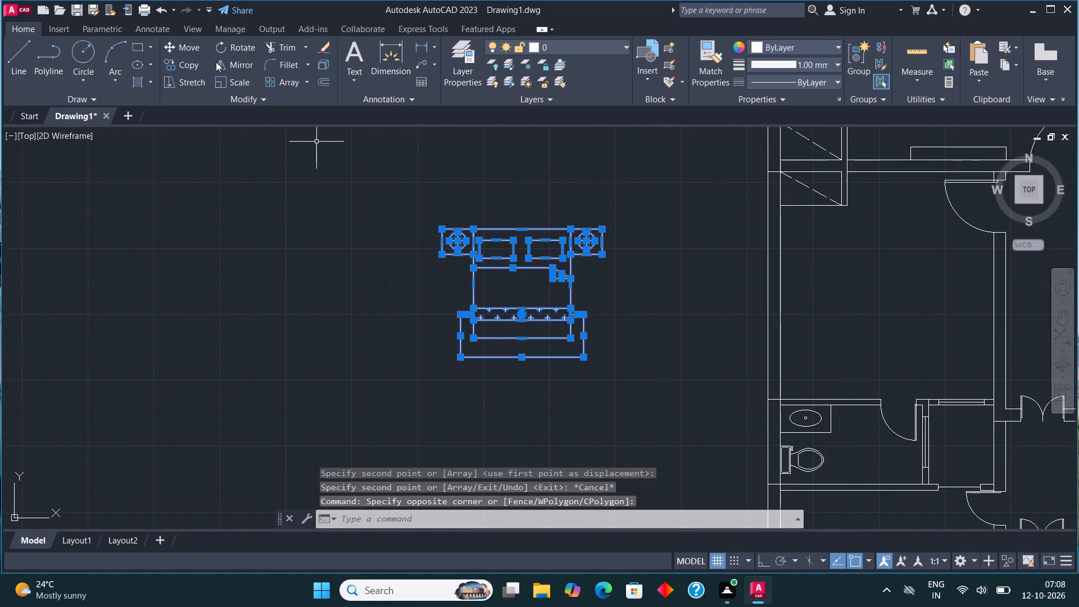
pyautogui.click(233, 40)
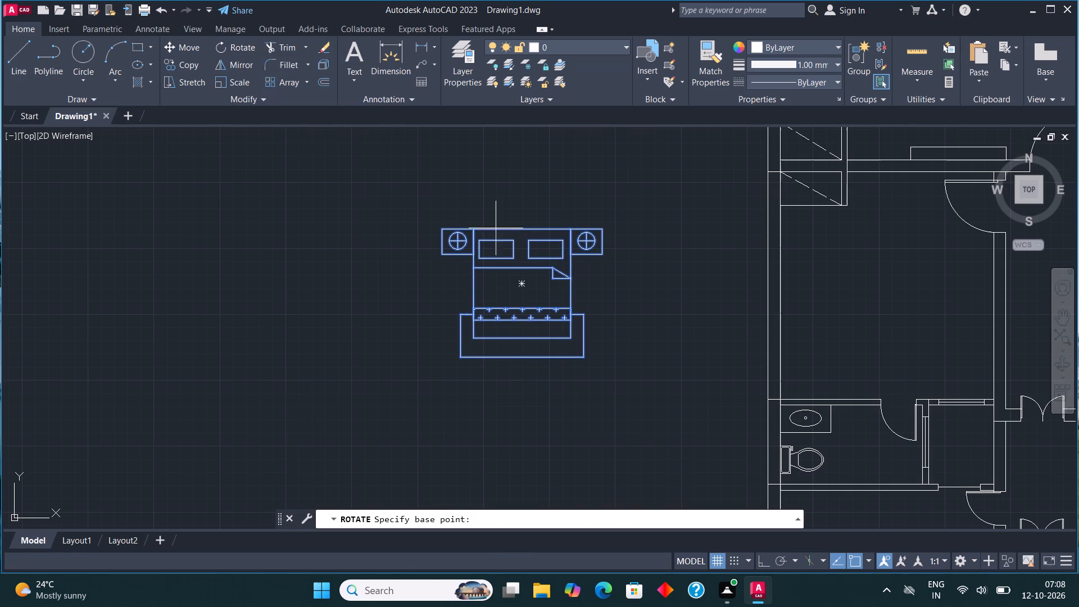
pyautogui.click(524, 314)
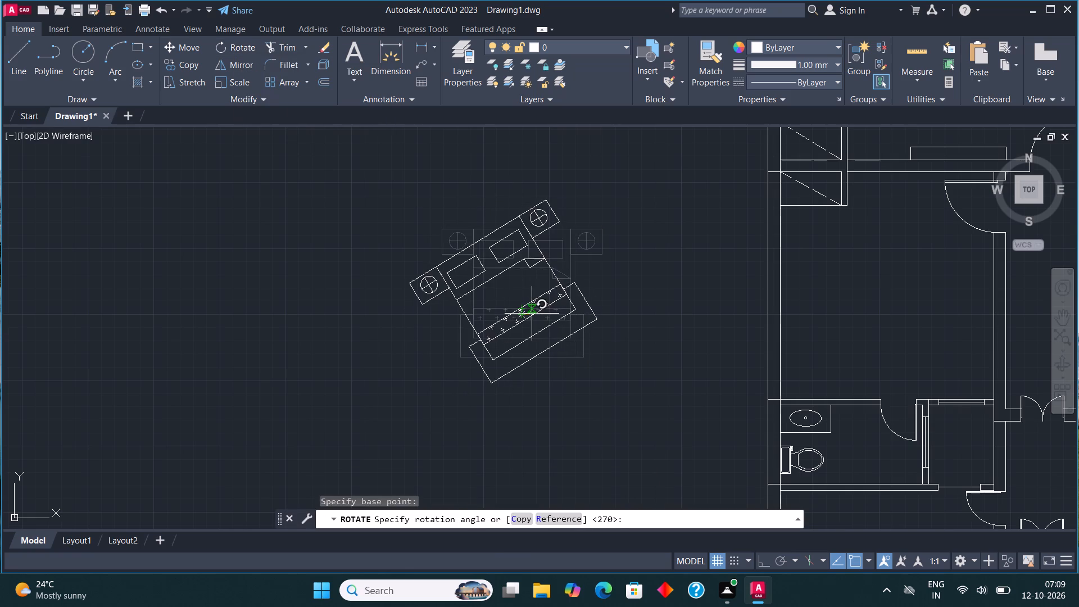
pyautogui.press('F8')
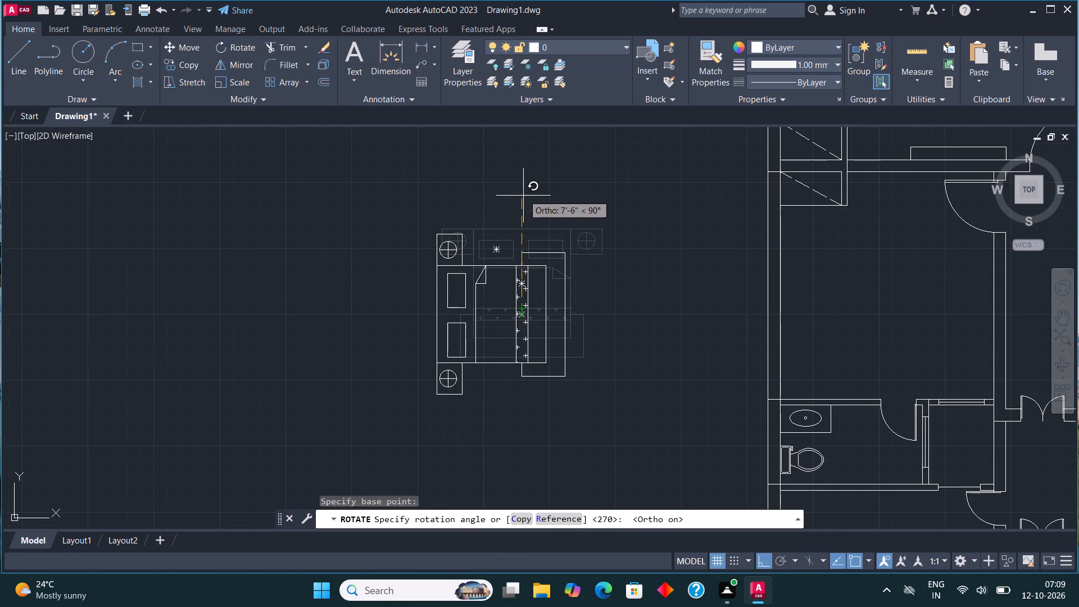
pyautogui.click(524, 191)
# Move the rotated bed set by its headboard midpoint onto the exterior wall's inner line in the bedroom above the small bathroom.
pyautogui.click(583, 449)
pyautogui.click(402, 237)
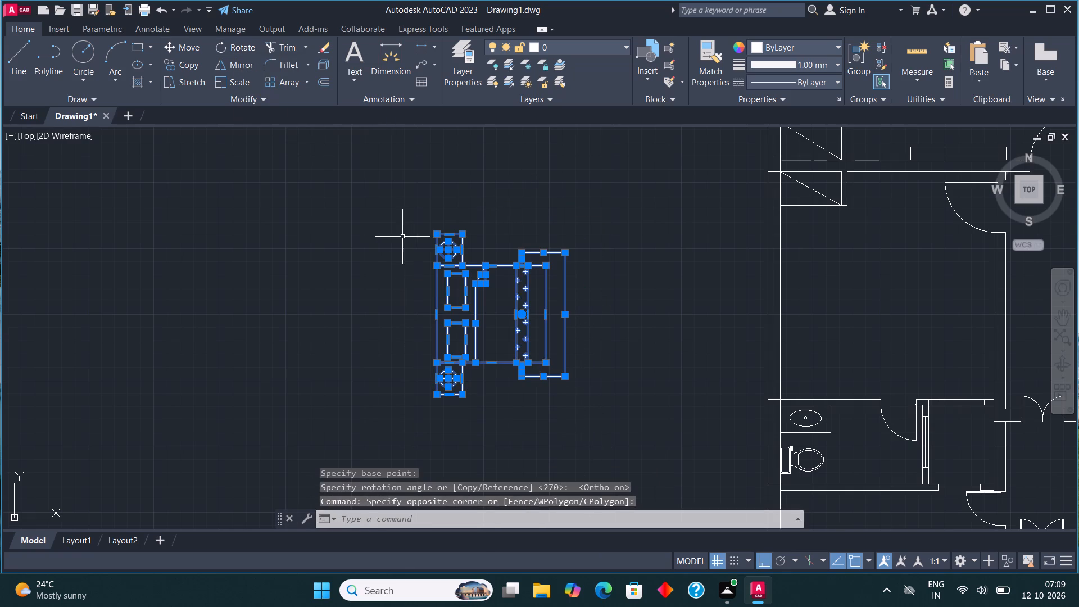
pyautogui.moveTo(562, 404); pyautogui.dragTo(563, 395)
pyautogui.click(348, 140)
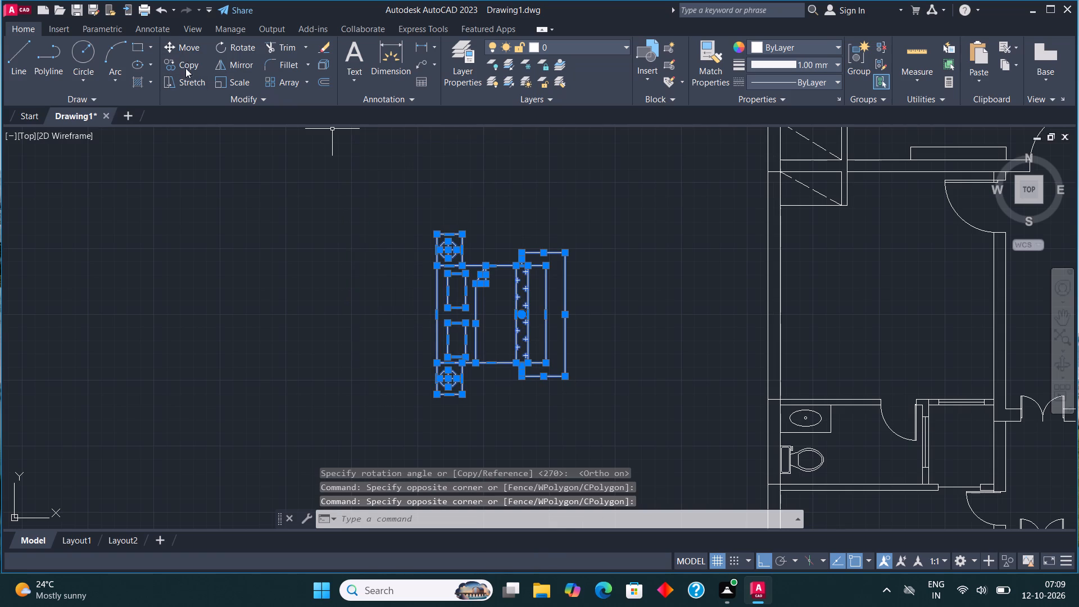
pyautogui.click(186, 44)
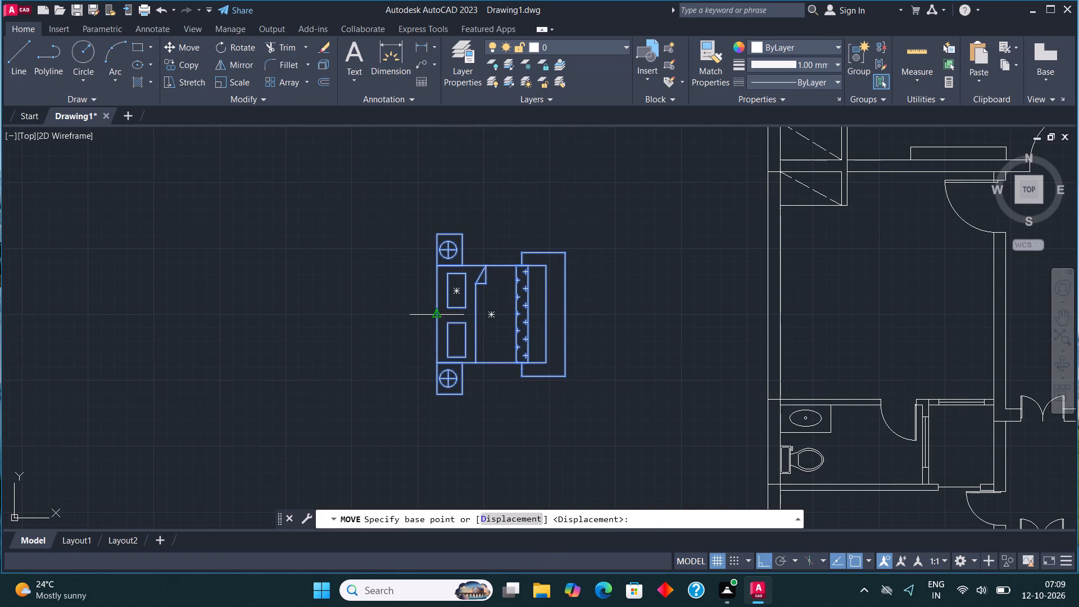
pyautogui.click(437, 310)
pyautogui.press('F8')
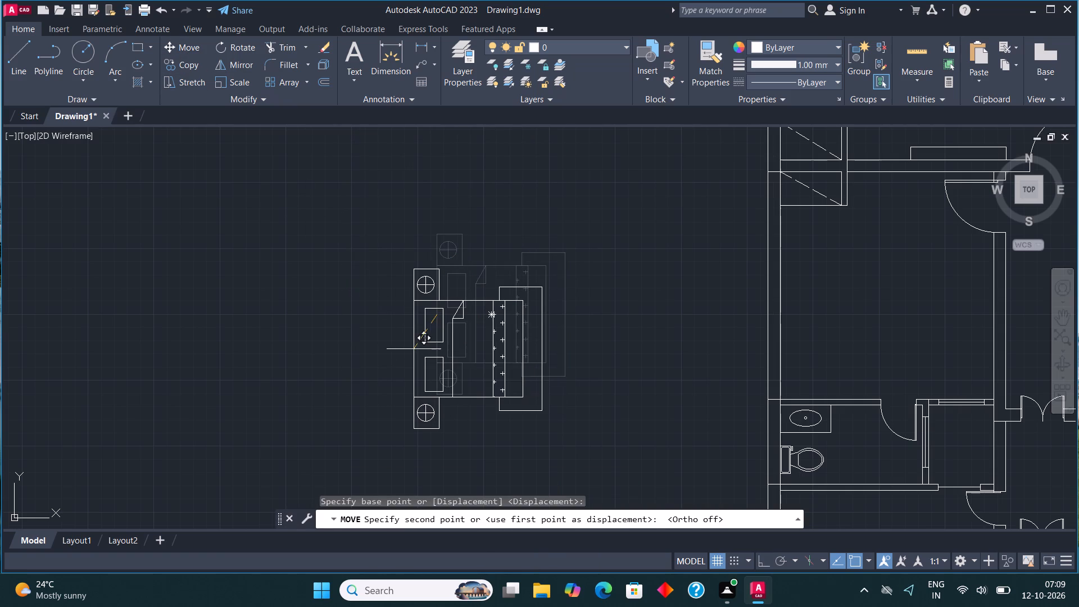
pyautogui.scroll(-1, 417, 351)
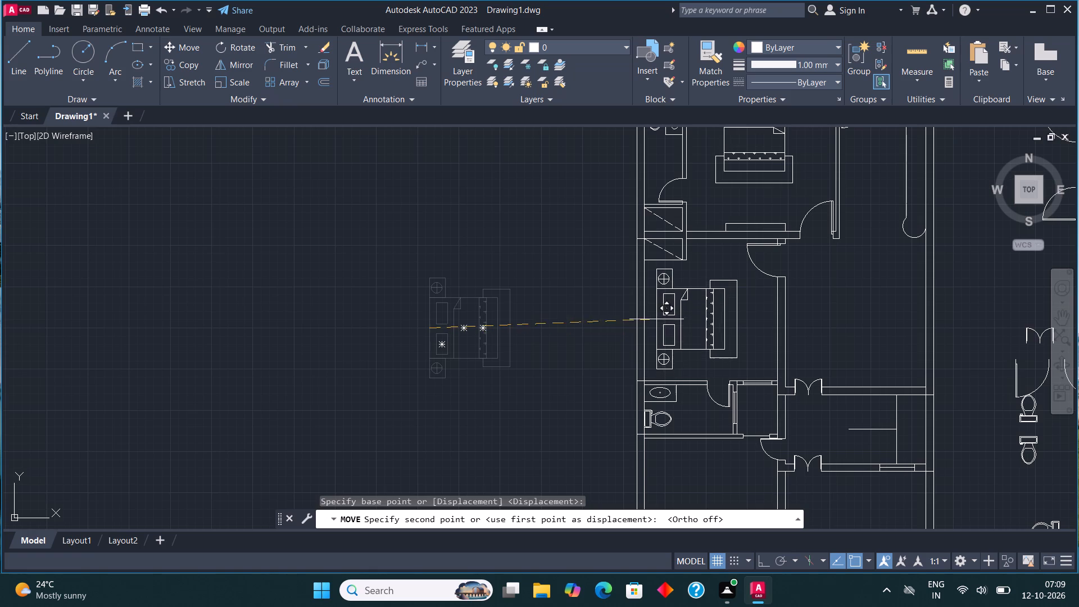
pyautogui.scroll(2, 656, 318)
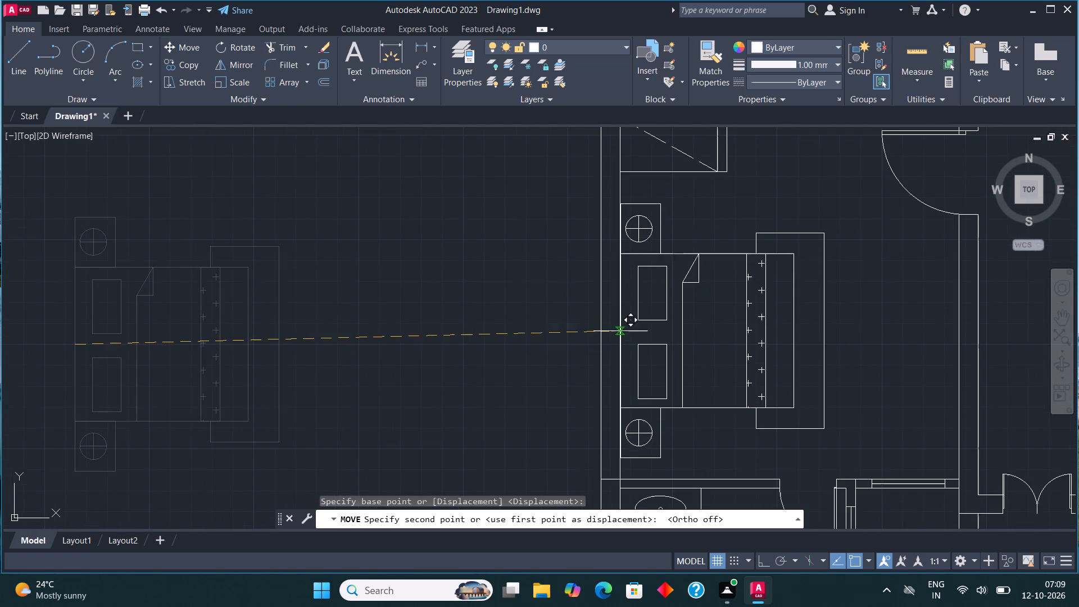
pyautogui.click(620, 329)
# Draw a tall, narrow rectangle in the room below the bathroom, slightly off the exterior side wall.
pyautogui.scroll(-2, 400, 292)
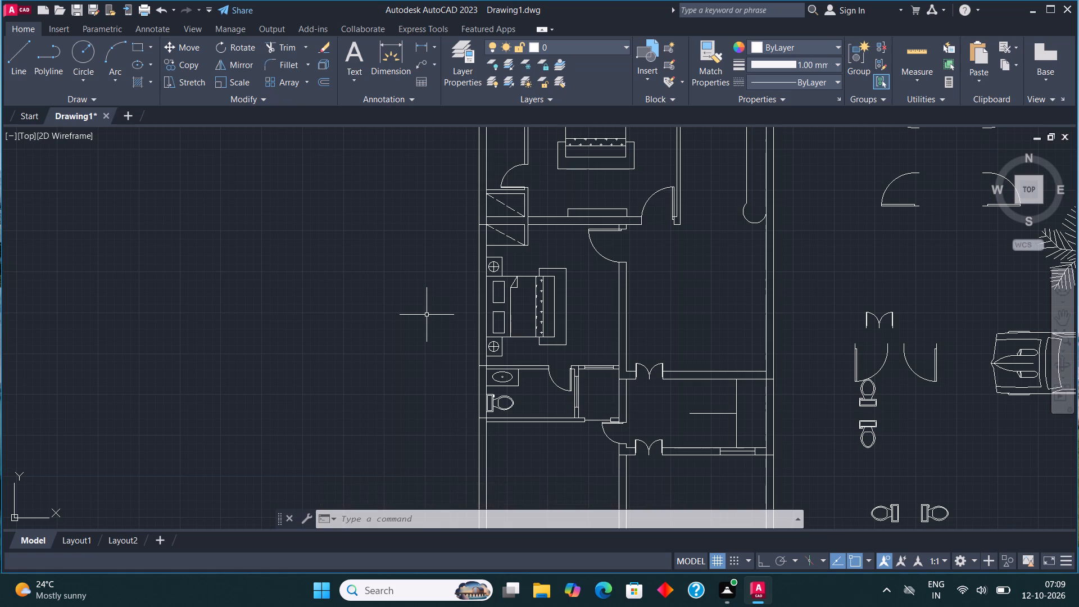
pyautogui.moveTo(521, 319); pyautogui.dragTo(497, 220, button='middle')
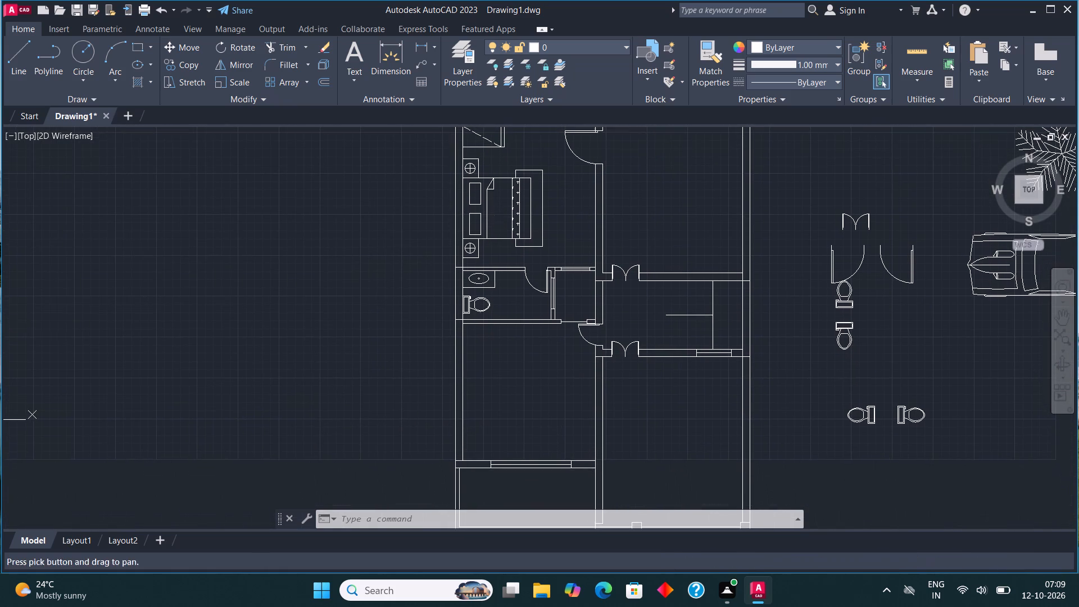
pyautogui.moveTo(562, 328); pyautogui.dragTo(566, 266, button='middle')
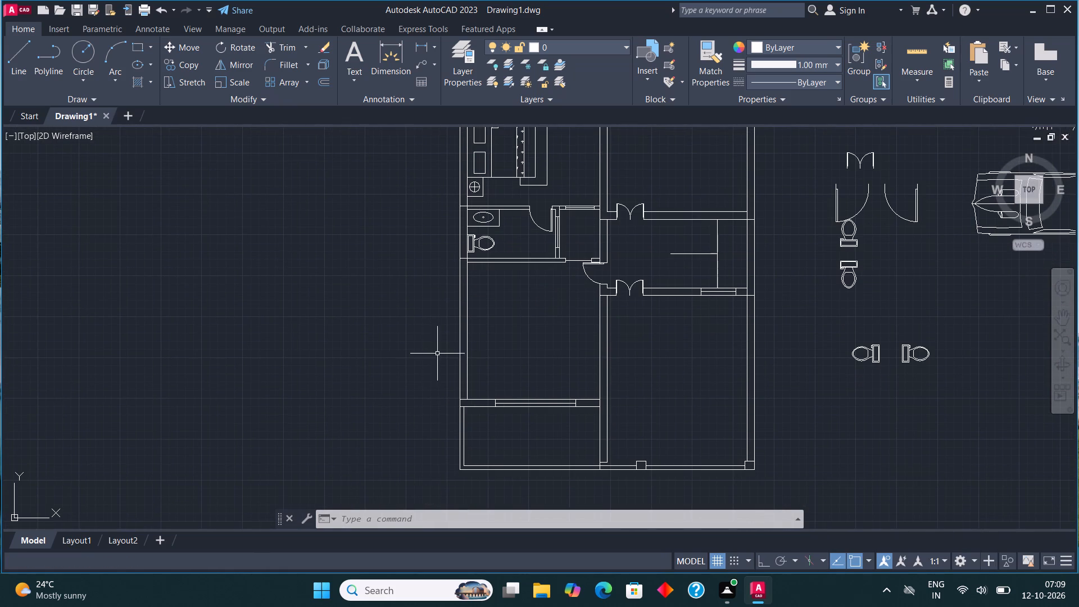
pyautogui.scroll(2, 478, 353)
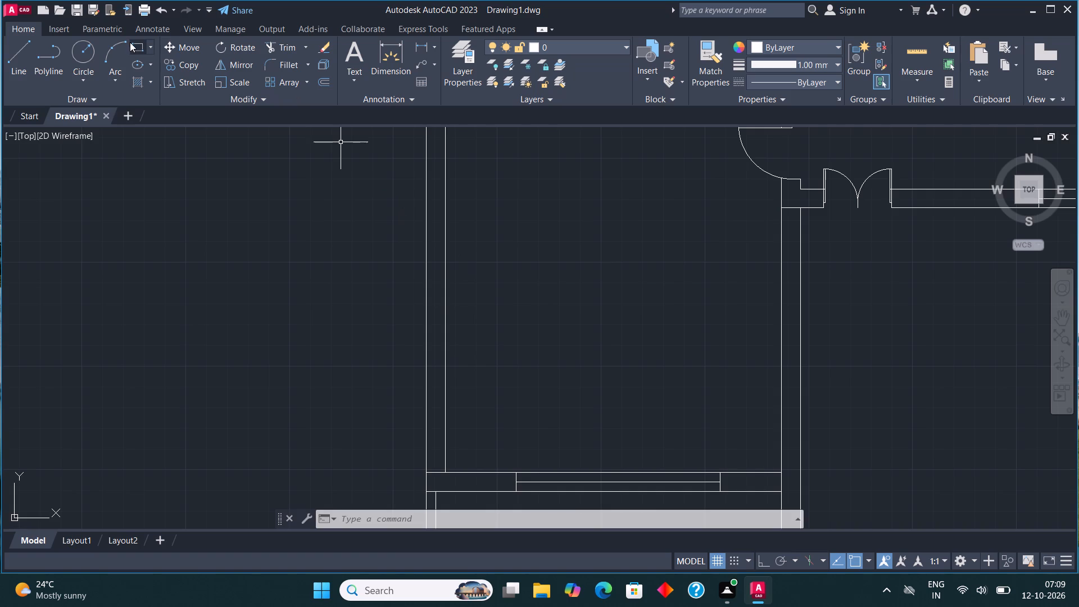
pyautogui.click(131, 42)
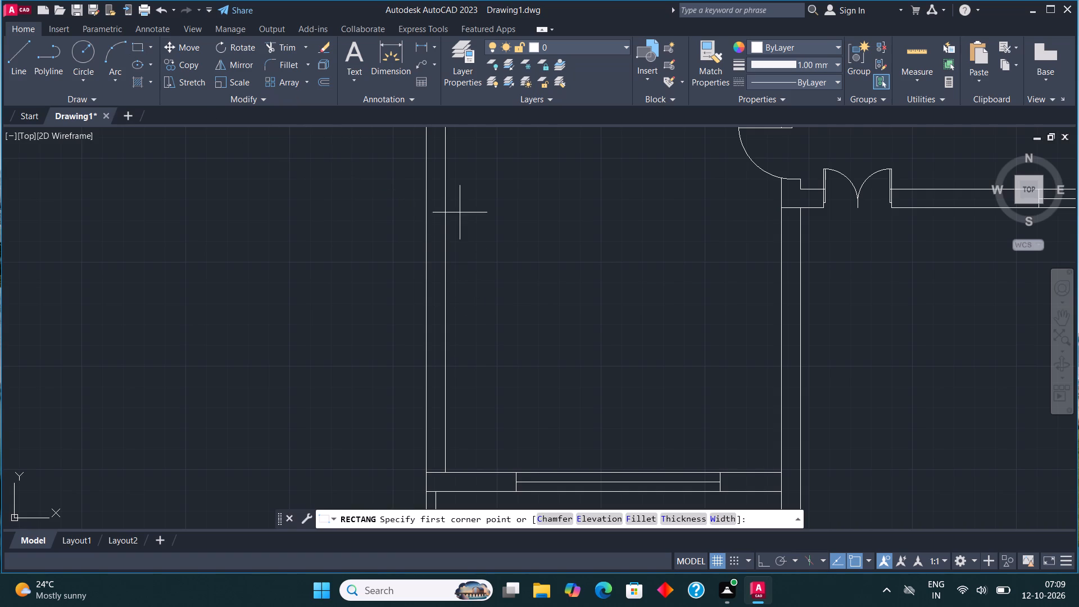
pyautogui.scroll(-1, 472, 230)
pyautogui.moveTo(481, 243); pyautogui.dragTo(475, 289, button='middle')
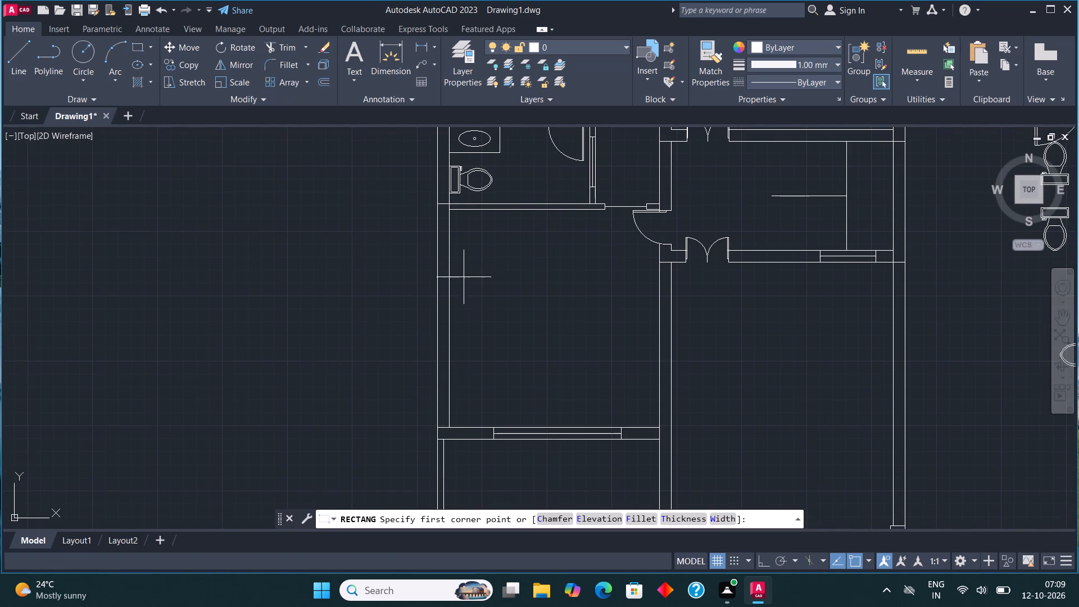
pyautogui.click(463, 257)
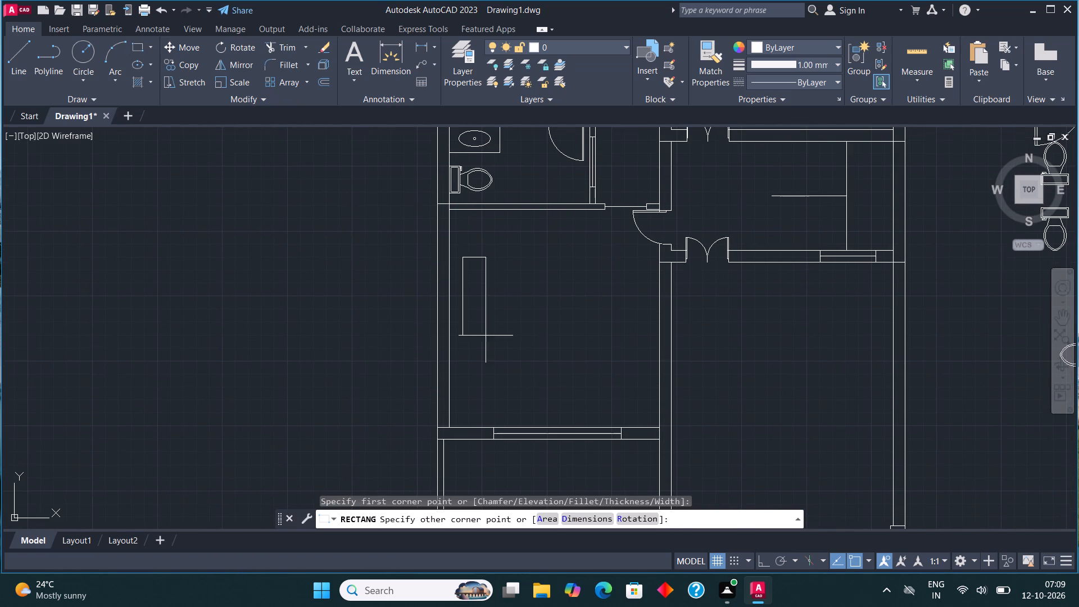
pyautogui.click(506, 374)
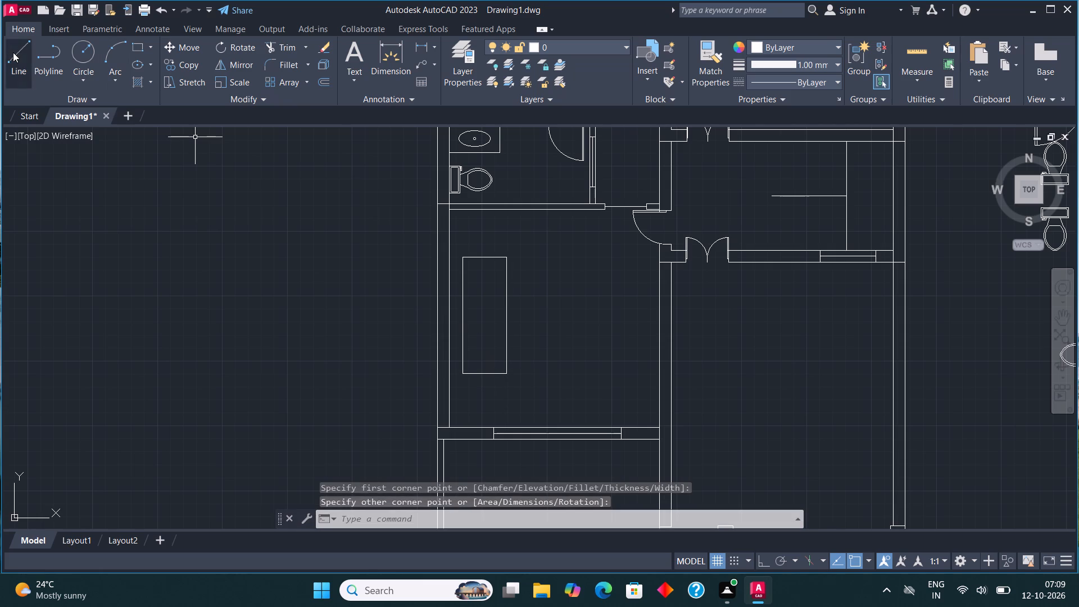
# Draw an outline about 6" down from the rectangle's lower edge, across toward the exterior wall, and up alongside past its top edge.
pyautogui.click(13, 52)
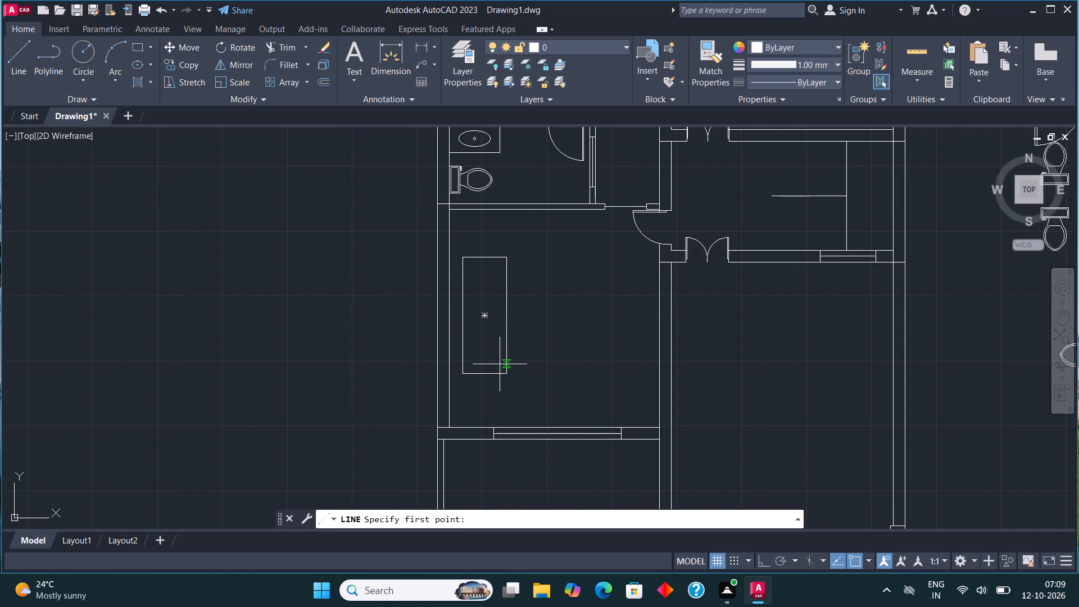
pyautogui.scroll(2, 500, 380)
pyautogui.click(484, 366)
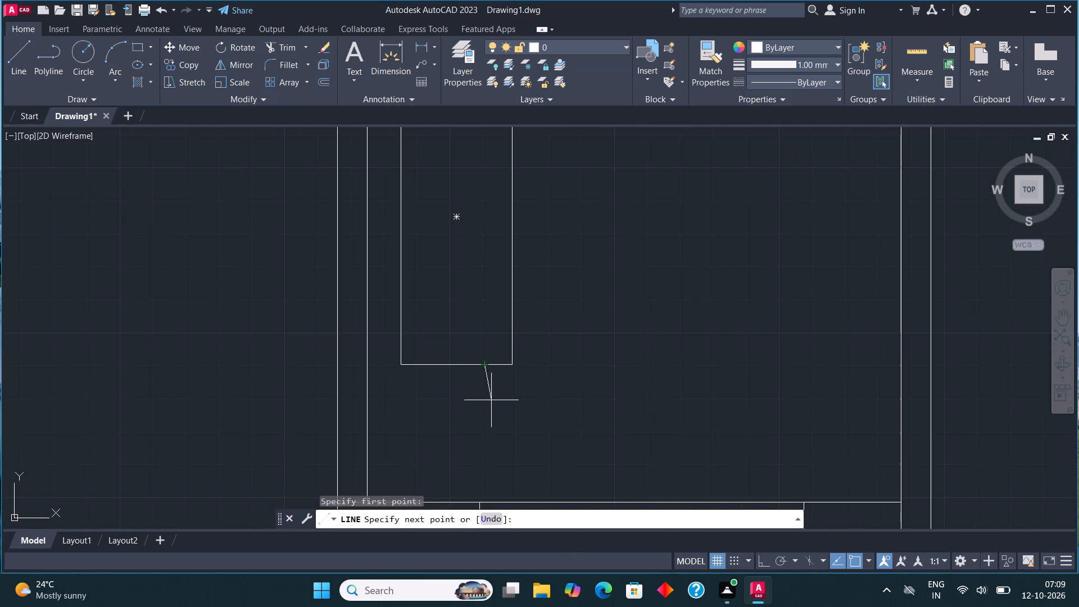
pyautogui.press('F8')
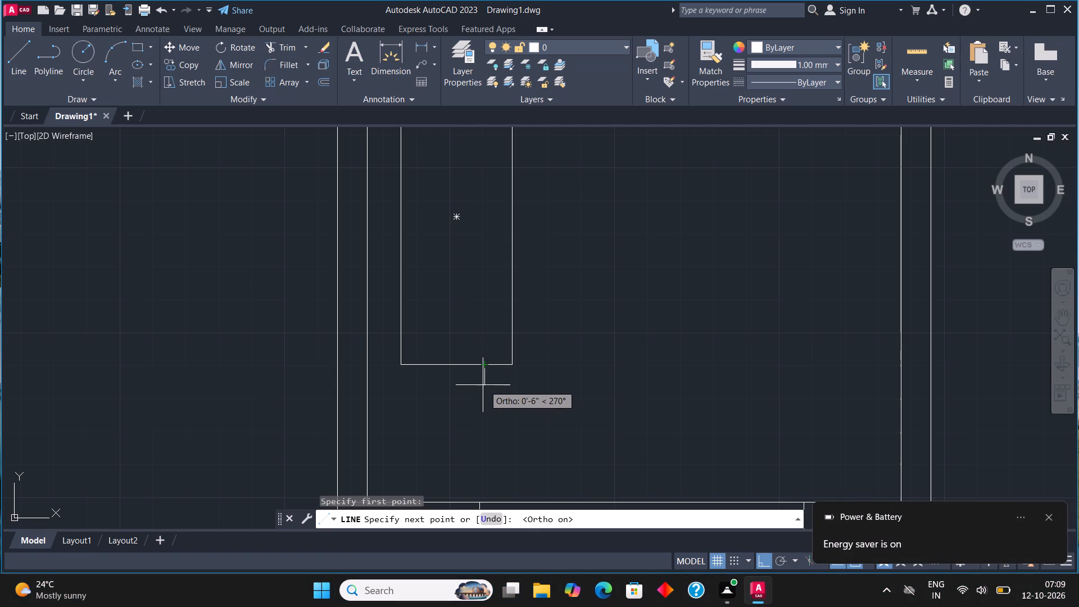
pyautogui.click(482, 384)
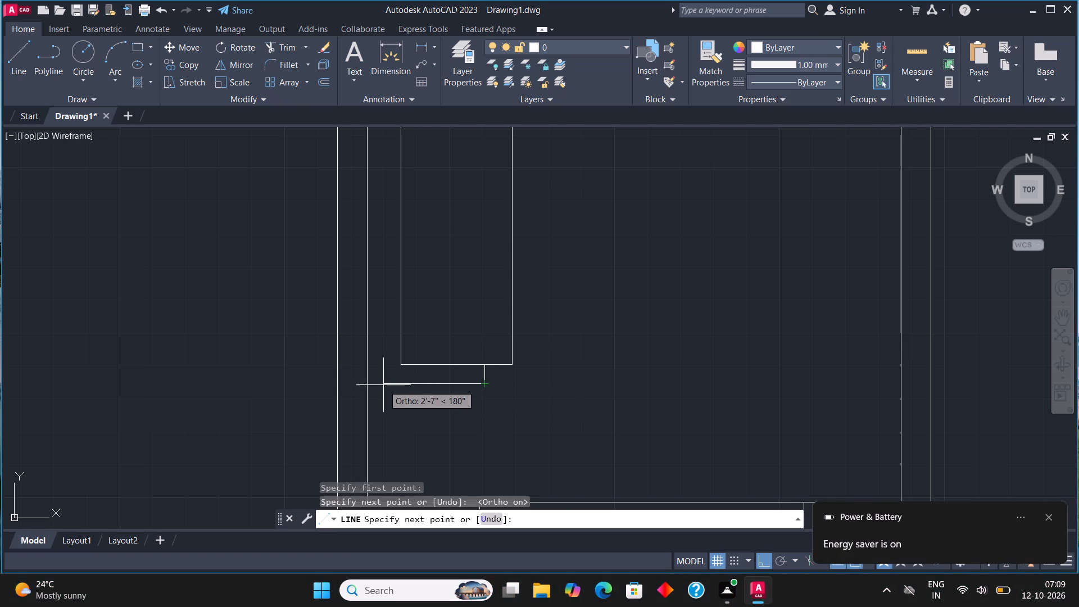
pyautogui.click(388, 385)
pyautogui.scroll(-2, 388, 385)
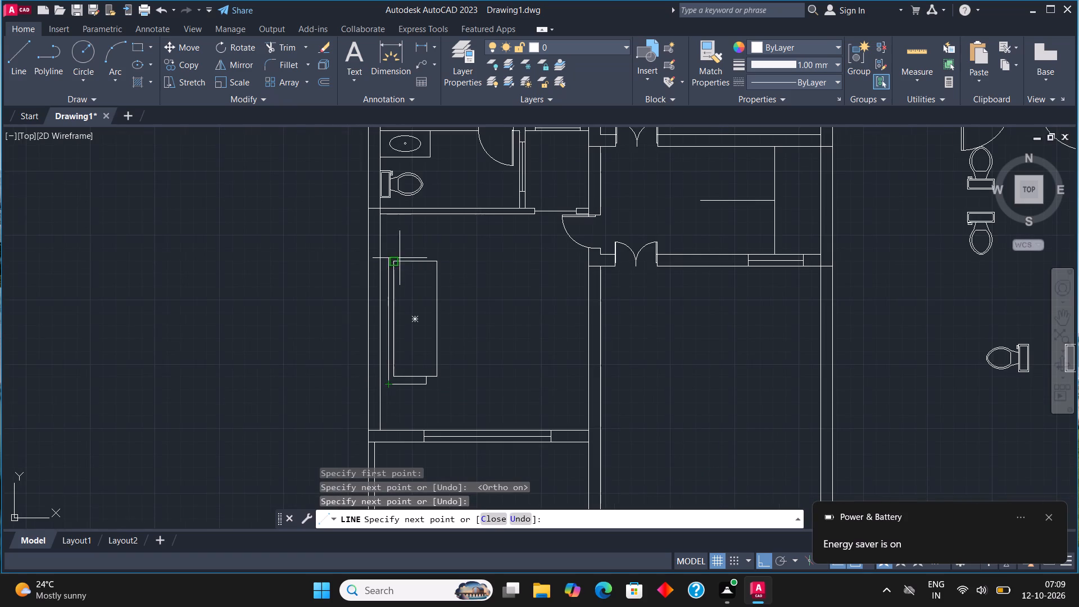
pyautogui.scroll(1, 399, 256)
pyautogui.click(388, 255)
pyautogui.press('Escape')
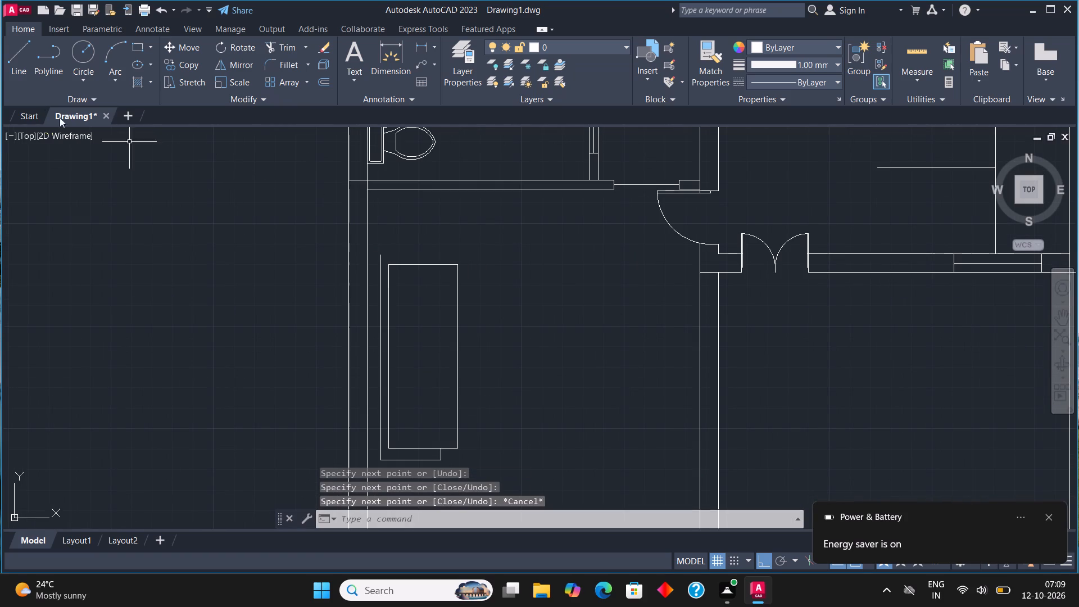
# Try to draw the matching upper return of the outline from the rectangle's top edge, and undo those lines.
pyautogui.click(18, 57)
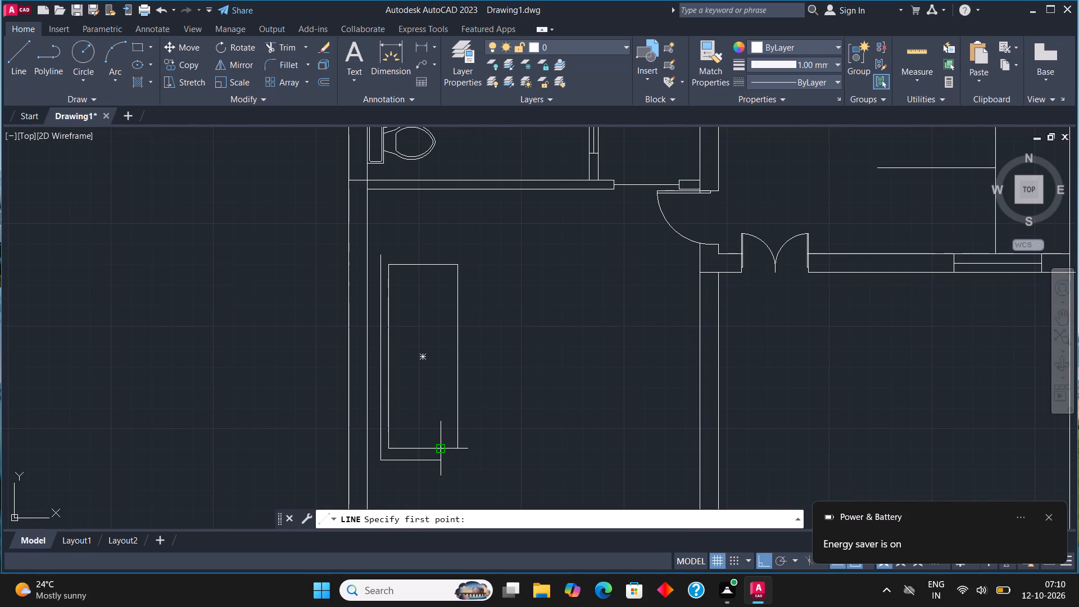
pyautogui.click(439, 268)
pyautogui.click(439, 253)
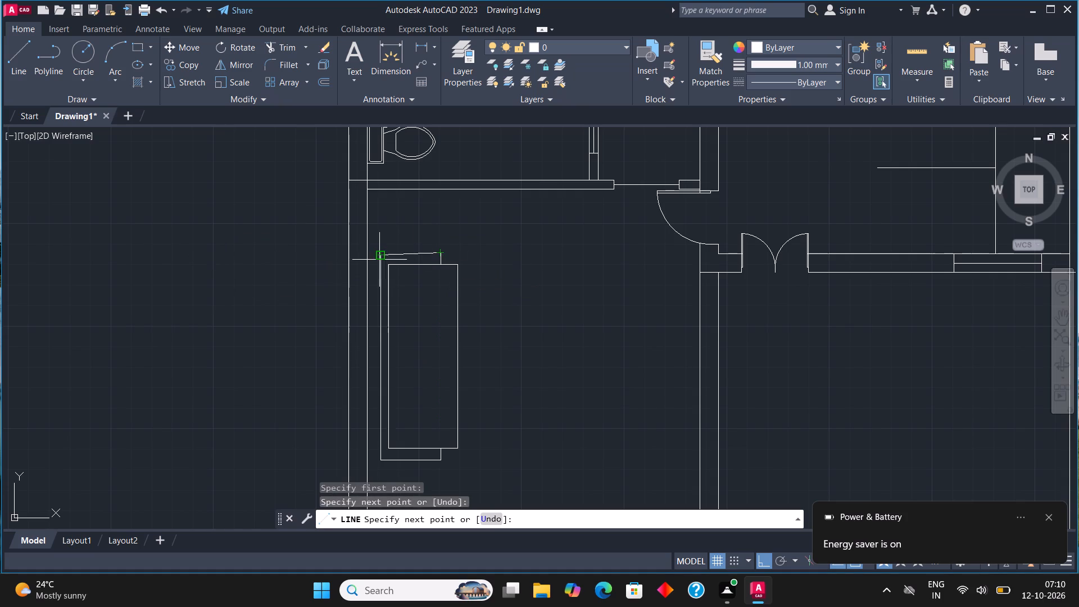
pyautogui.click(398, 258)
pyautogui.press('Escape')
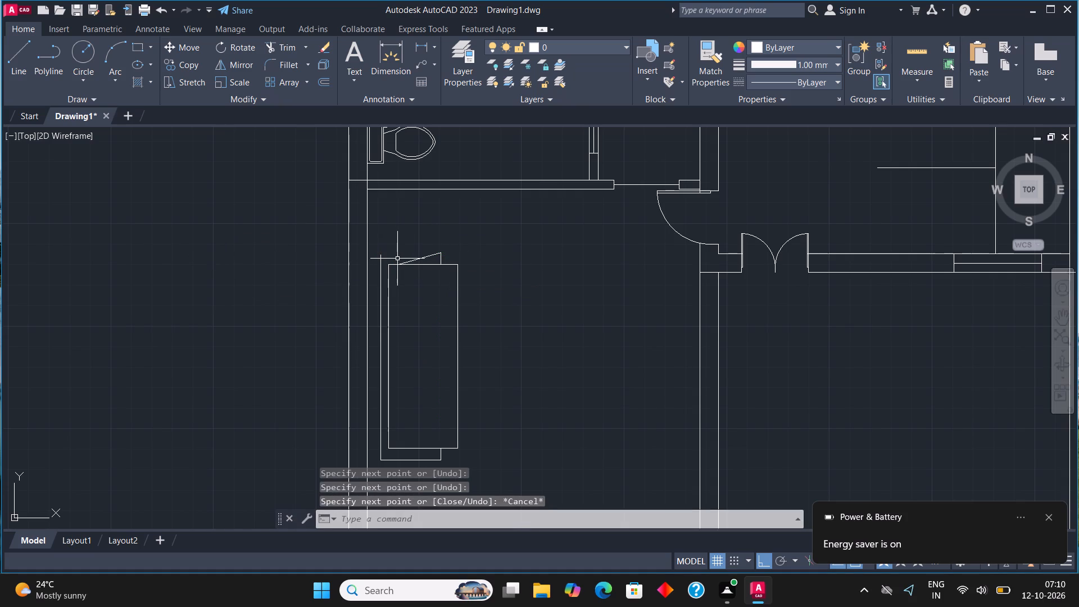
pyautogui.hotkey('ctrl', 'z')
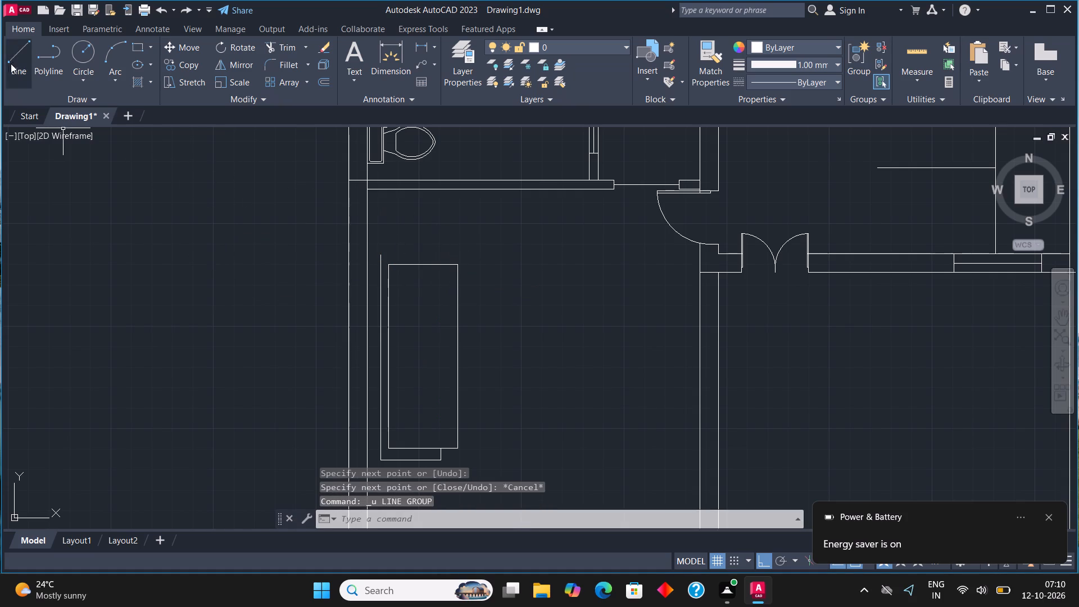
# Draw a short line up from the rectangle's top edge, aligned with the lower return, and a short segment toward the exterior wall.
pyautogui.click(12, 62)
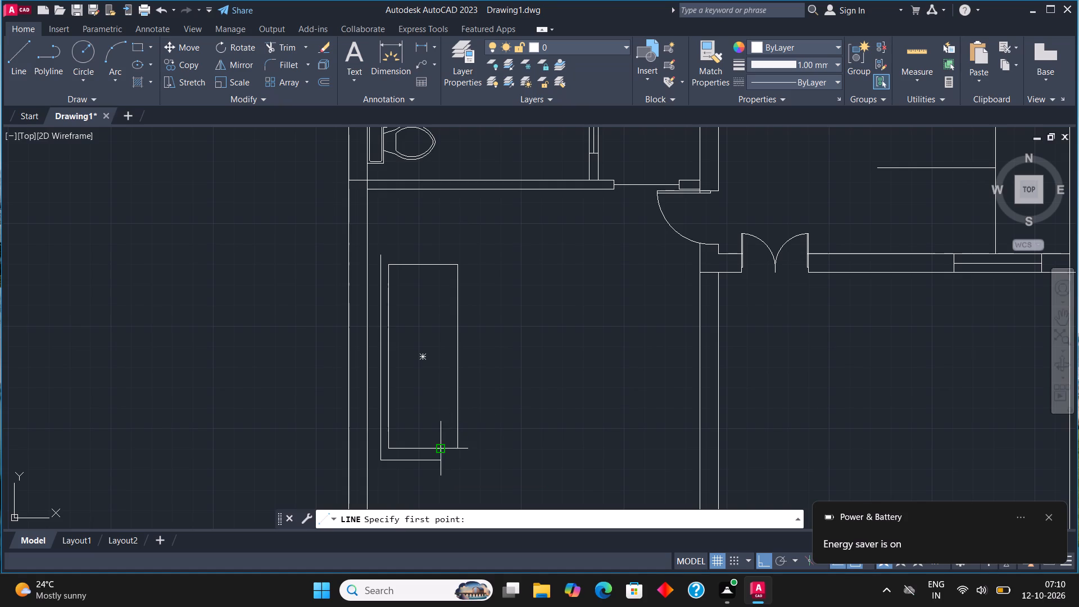
pyautogui.click(441, 268)
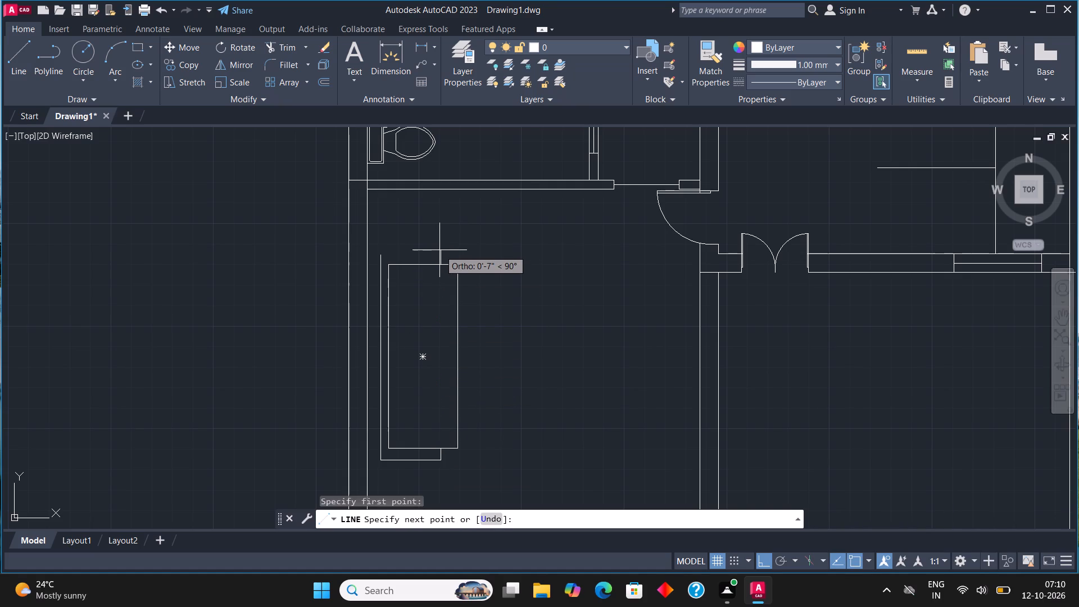
pyautogui.click(440, 254)
pyautogui.click(421, 257)
pyautogui.press('Escape')
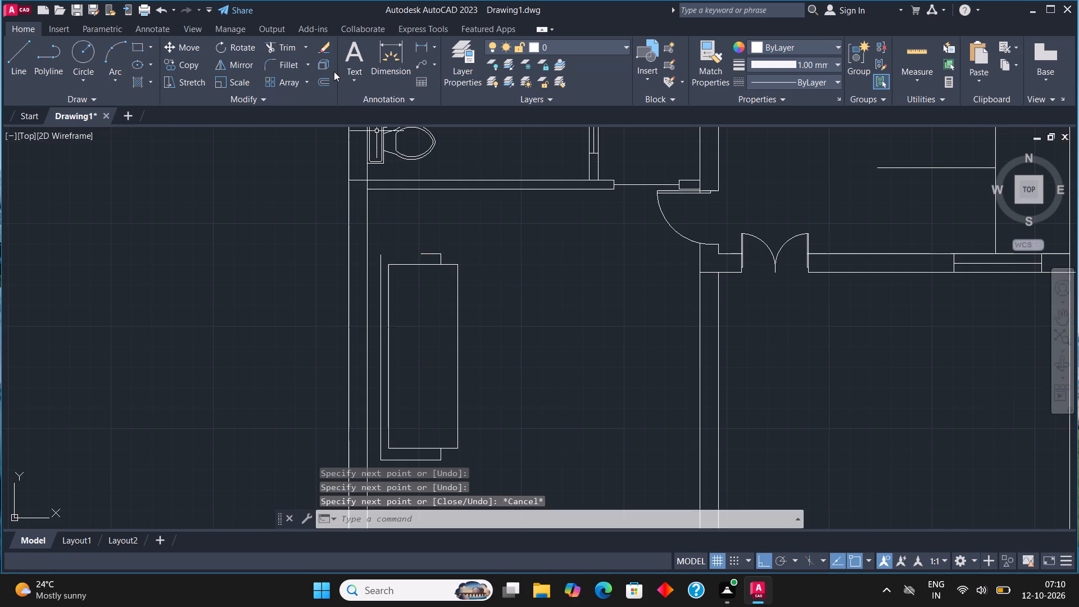
# Fillet the short upper segment with the long outer side line so they meet in a square corner.
pyautogui.click(270, 66)
pyautogui.click(426, 251)
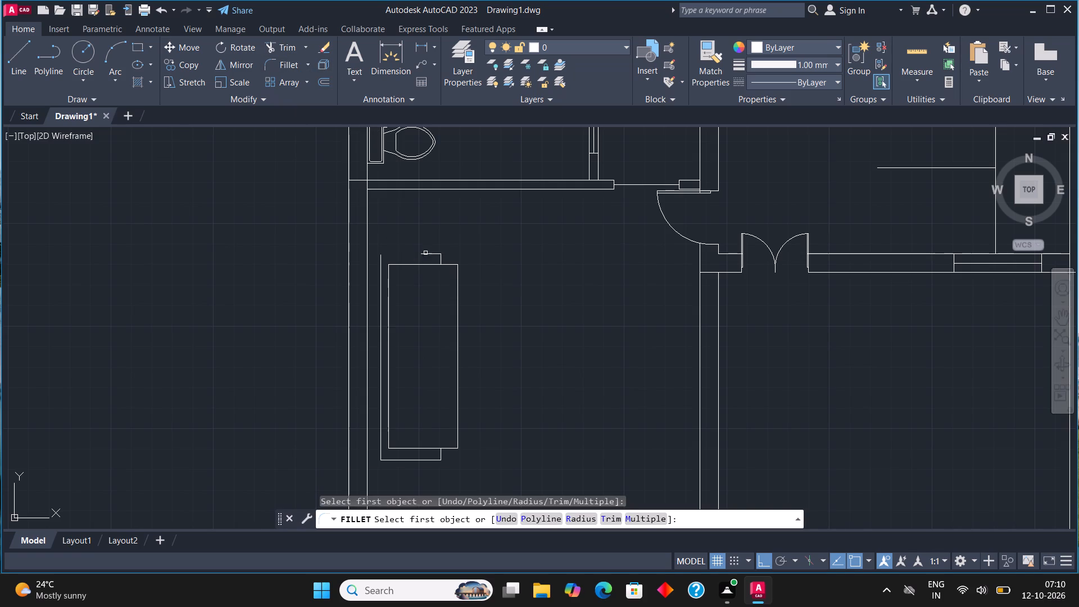
pyautogui.click(429, 253)
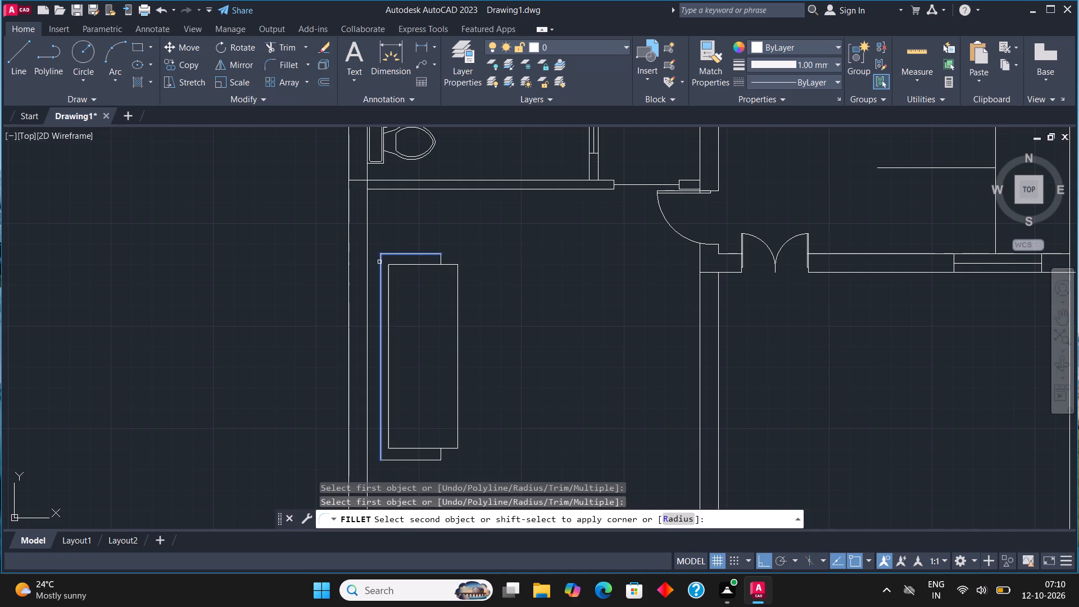
pyautogui.click(379, 262)
# Shift the sofa outline's long side line slightly toward the exterior wall, away from the seat rectangle.
pyautogui.scroll(-2, 425, 202)
pyautogui.scroll(3, 398, 257)
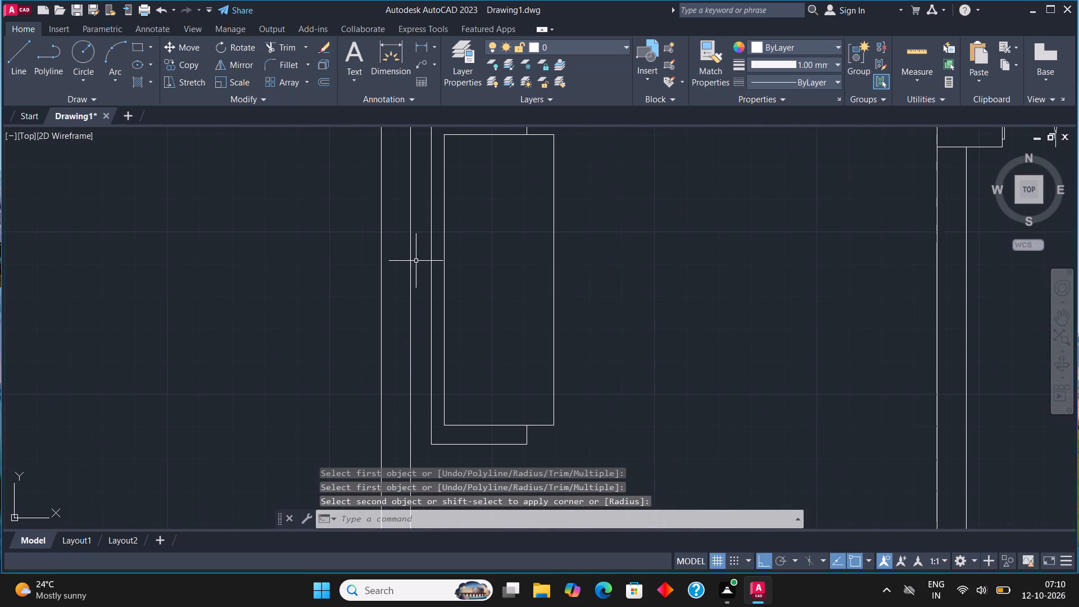
pyautogui.click(430, 284)
pyautogui.click(432, 279)
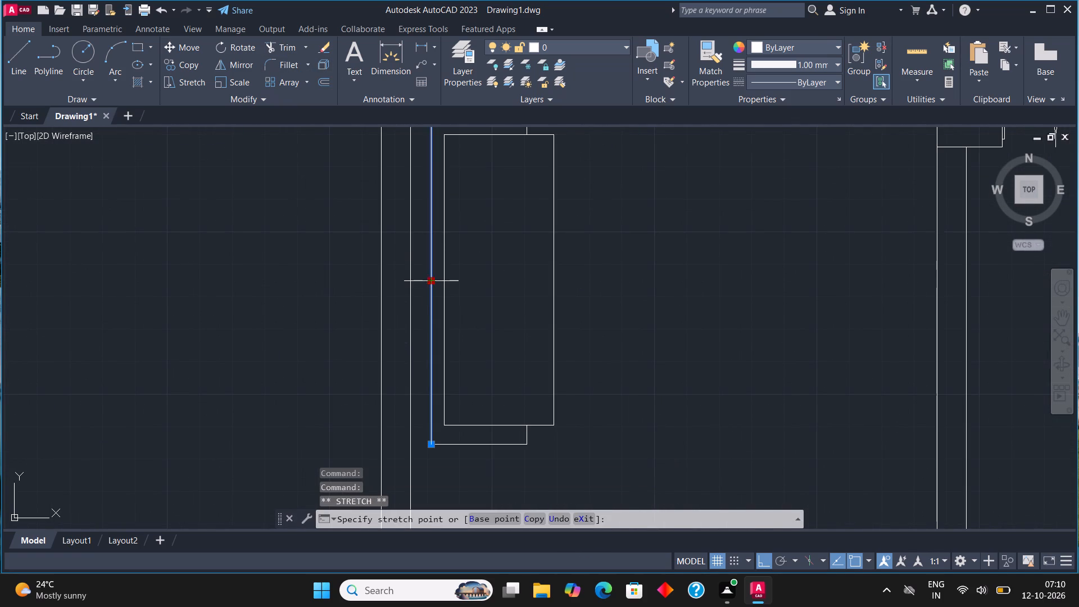
pyautogui.click(423, 280)
pyautogui.press('Escape')
# Fillet the shifted side line with the upper and lower short segments so both back corners of the sofa meet squarely.
pyautogui.scroll(-1, 433, 307)
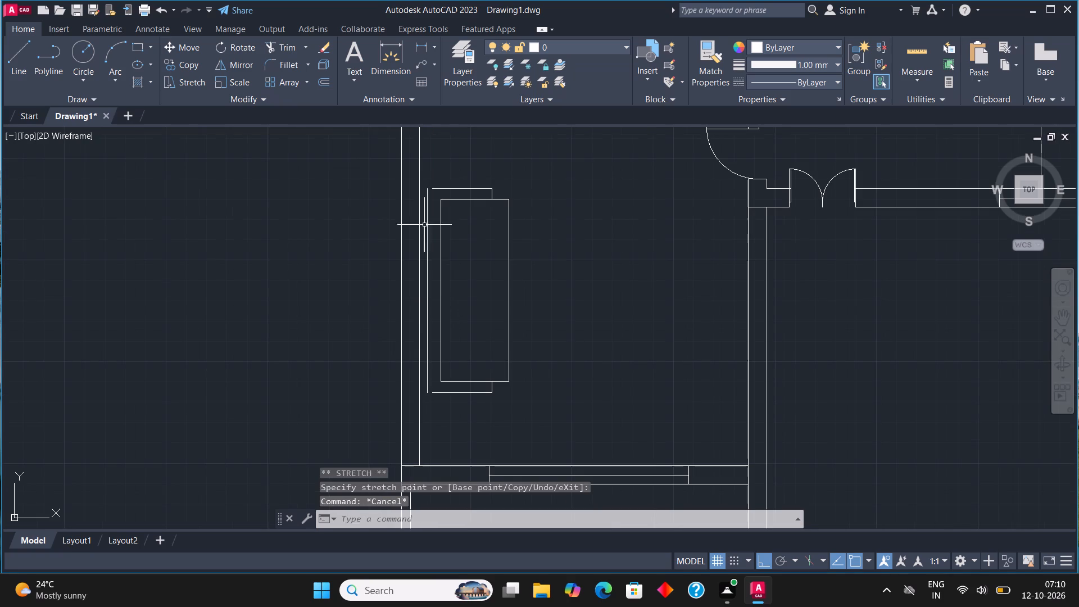
pyautogui.click(285, 69)
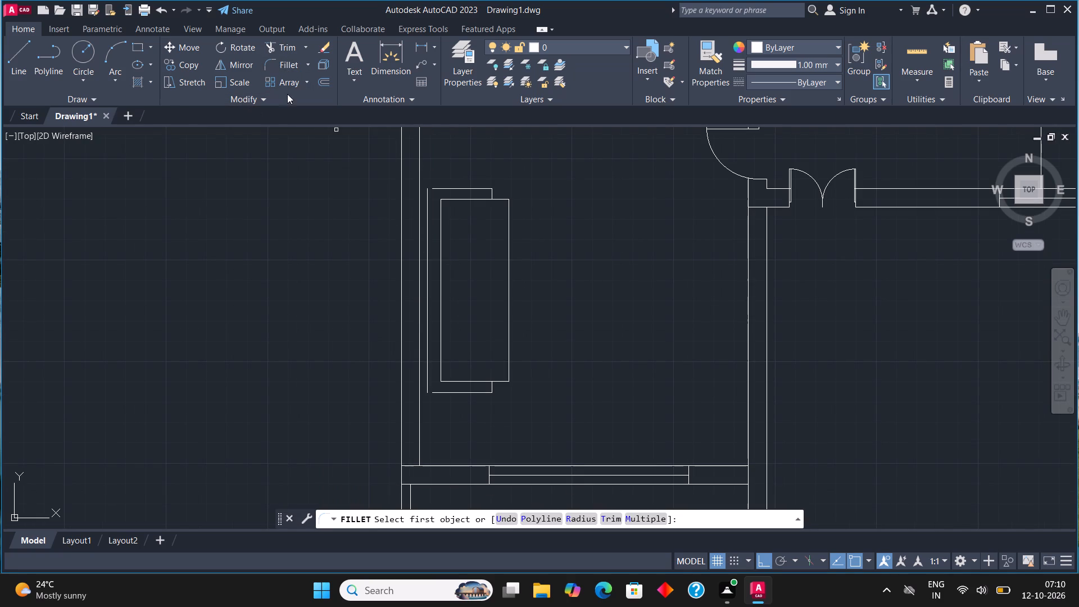
pyautogui.click(452, 188)
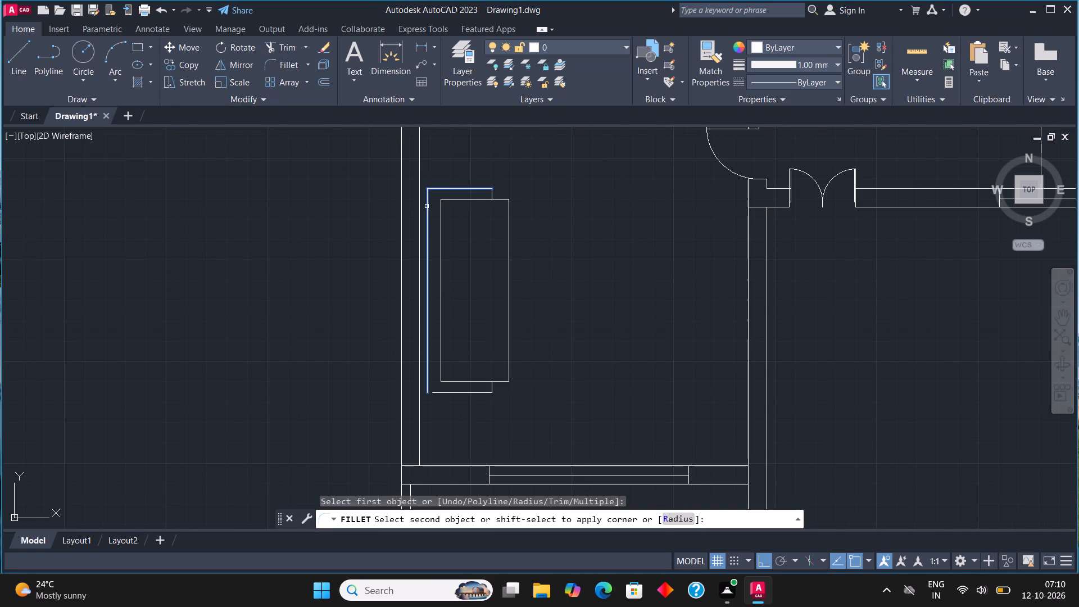
pyautogui.click(427, 206)
pyautogui.click(293, 64)
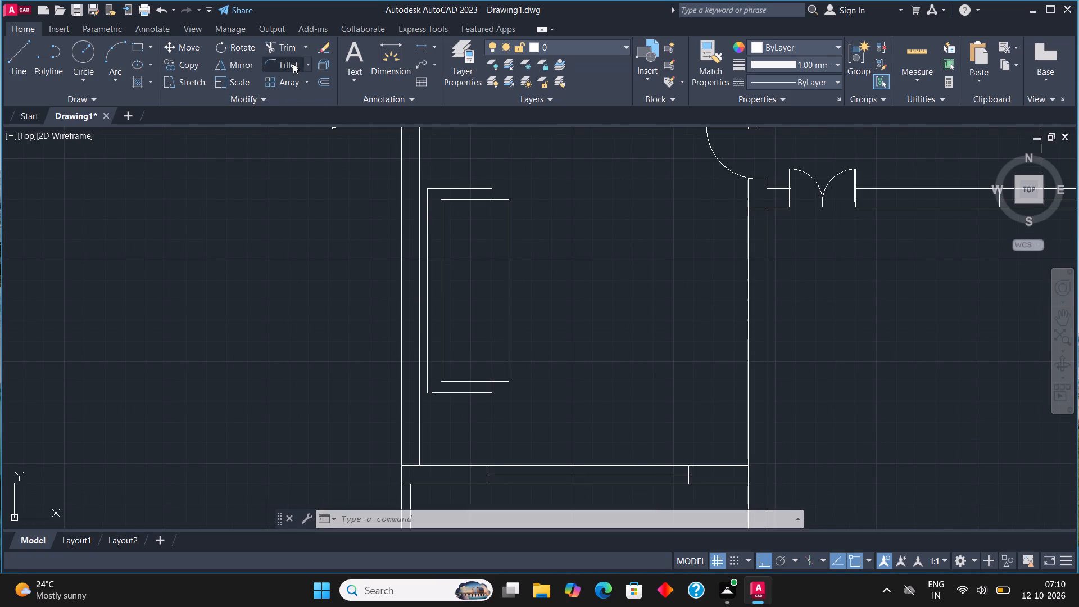
pyautogui.click(427, 381)
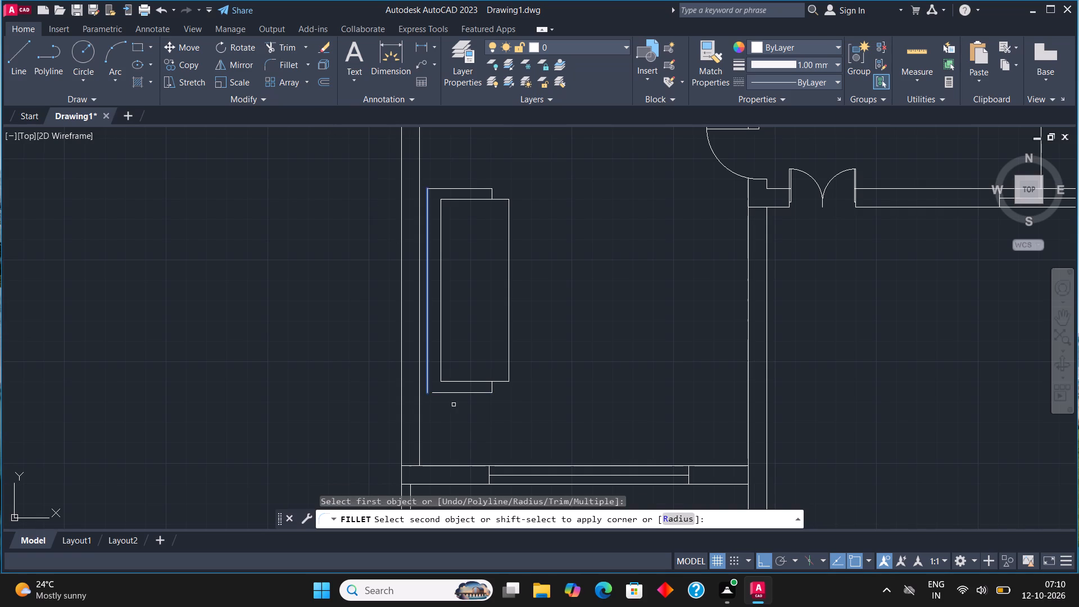
pyautogui.click(452, 394)
# Draw a line across the middle of the sofa's seat rectangle, dividing it into two seats.
pyautogui.scroll(-1, 360, 359)
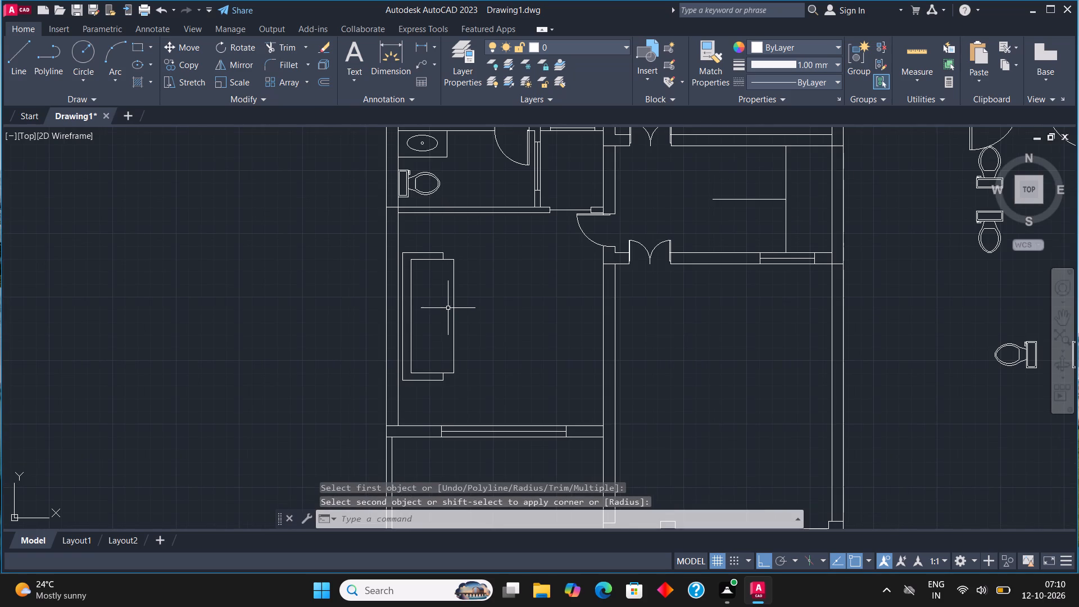
pyautogui.click(10, 51)
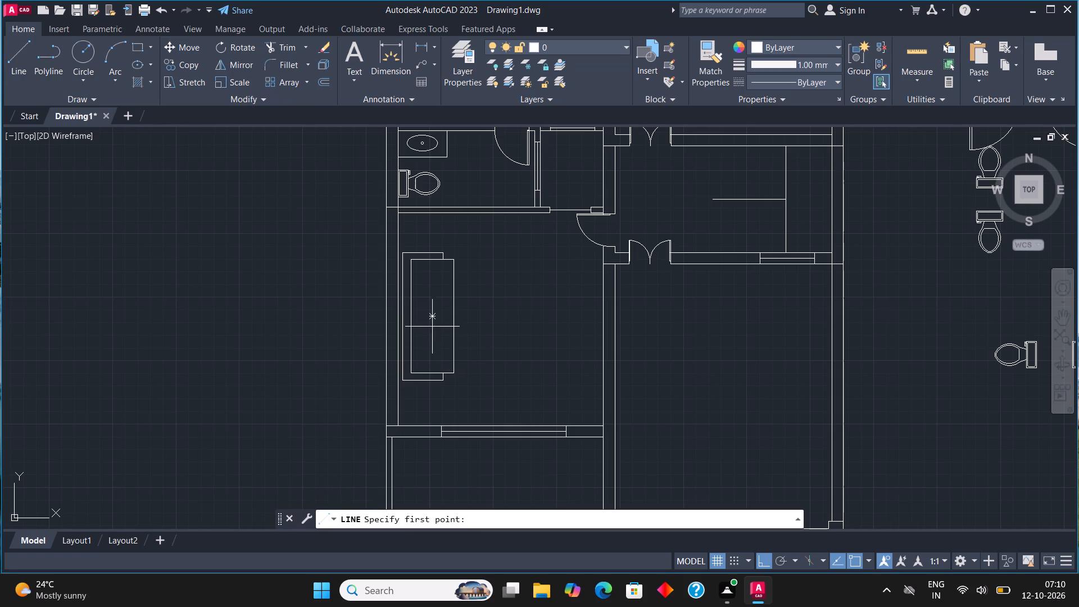
pyautogui.click(448, 318)
pyautogui.click(410, 319)
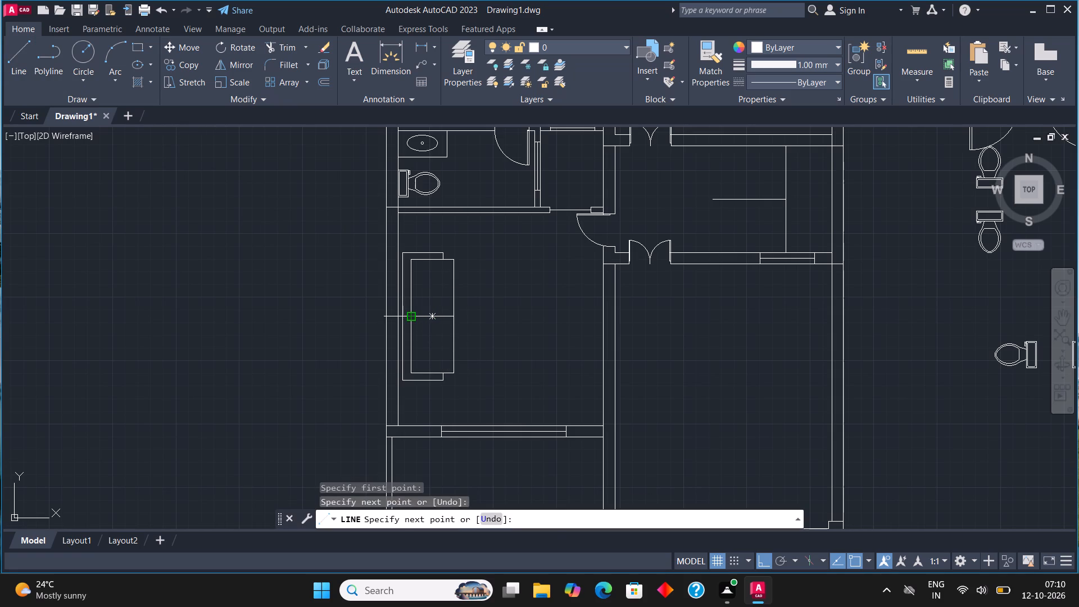
pyautogui.press('Escape')
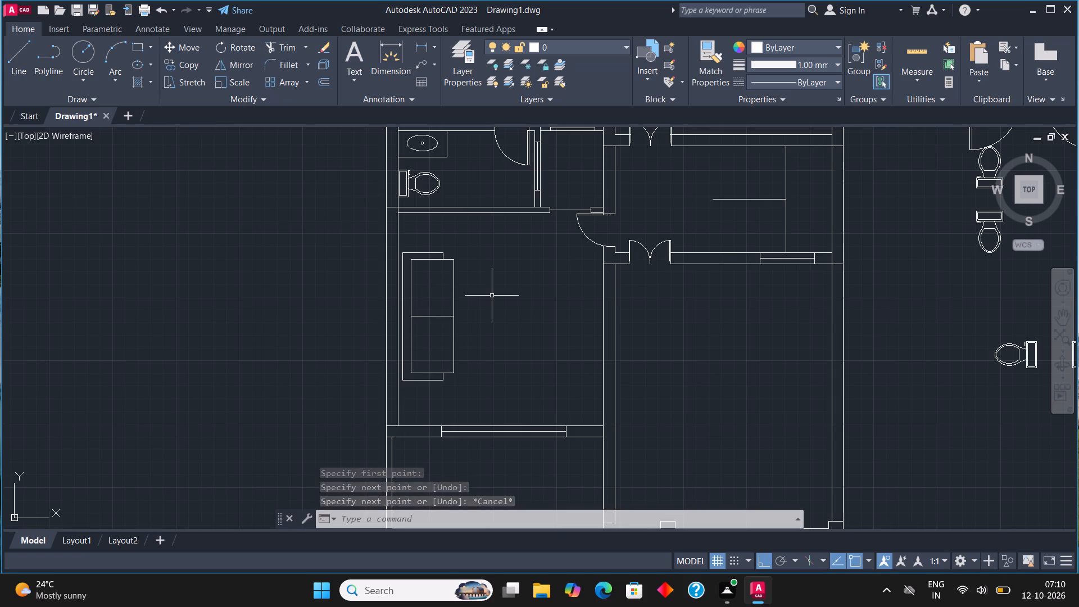
# Copy the complete two-seat sofa straight across to the empty area outside the exterior wall.
pyautogui.click(468, 397)
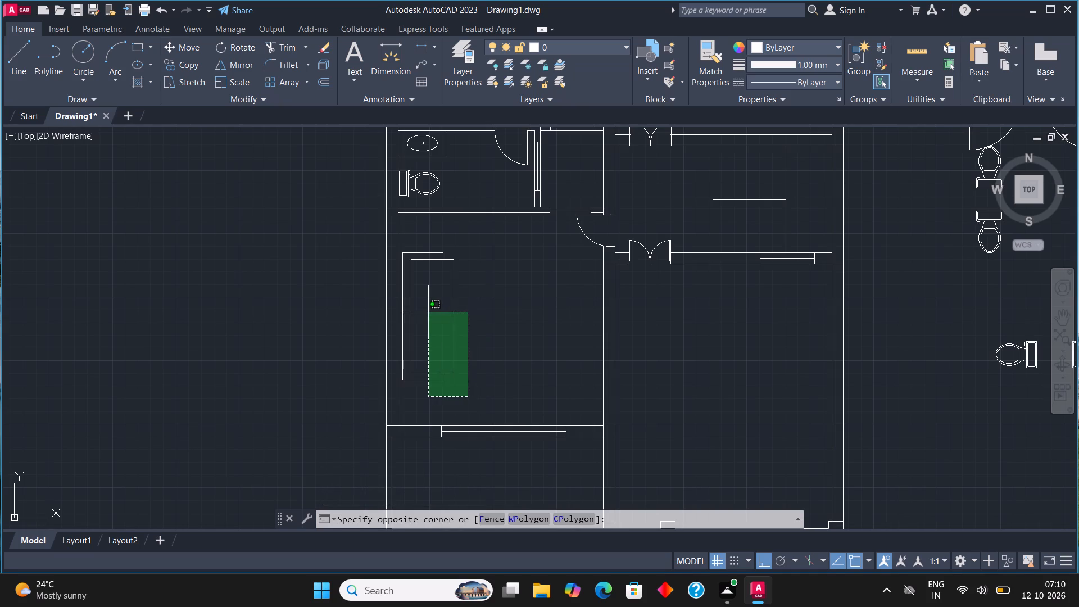
pyautogui.click(399, 244)
pyautogui.click(178, 62)
pyautogui.click(451, 339)
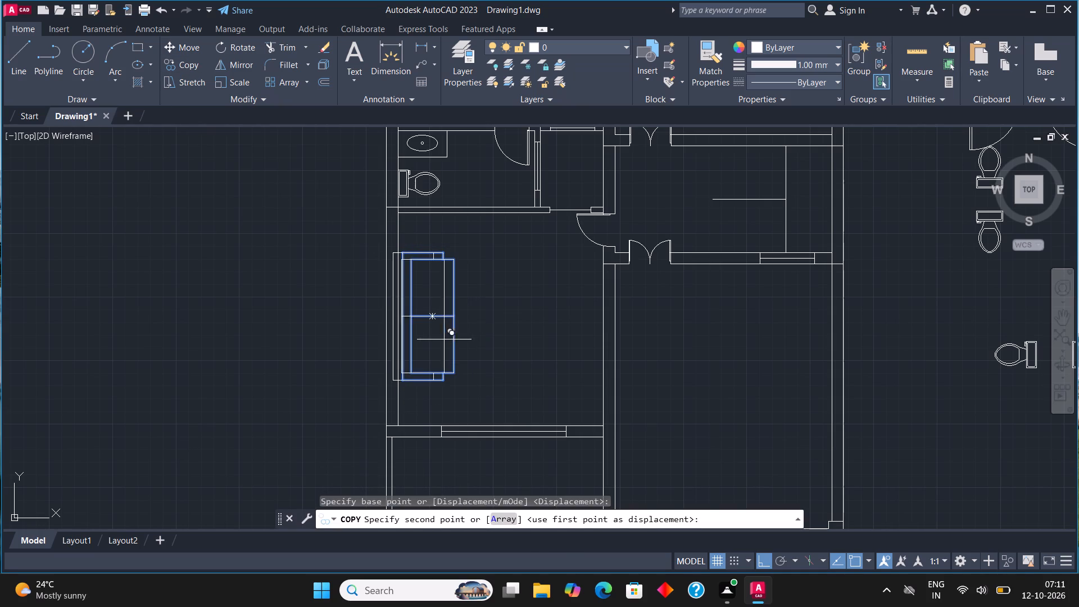
pyautogui.click(205, 339)
pyautogui.moveTo(216, 340); pyautogui.dragTo(344, 338, button='middle')
pyautogui.press('Escape')
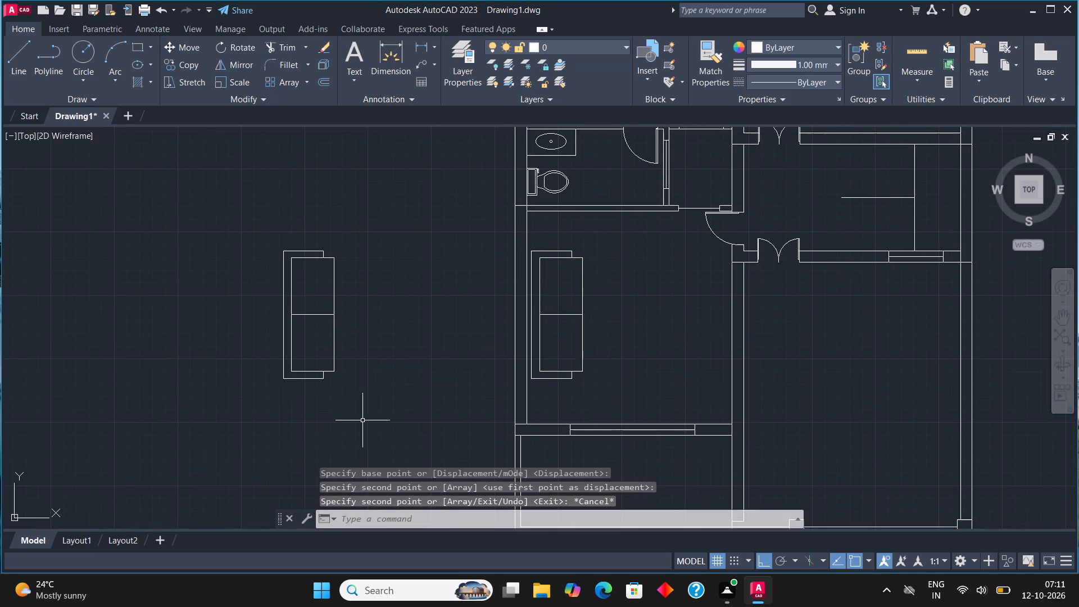
# Rotate the copied sofa 90° about the middle of its seat so its back runs along the lower side.
pyautogui.click(326, 372)
pyautogui.press('Escape')
pyautogui.moveTo(348, 412); pyautogui.dragTo(346, 401)
pyautogui.click(217, 203)
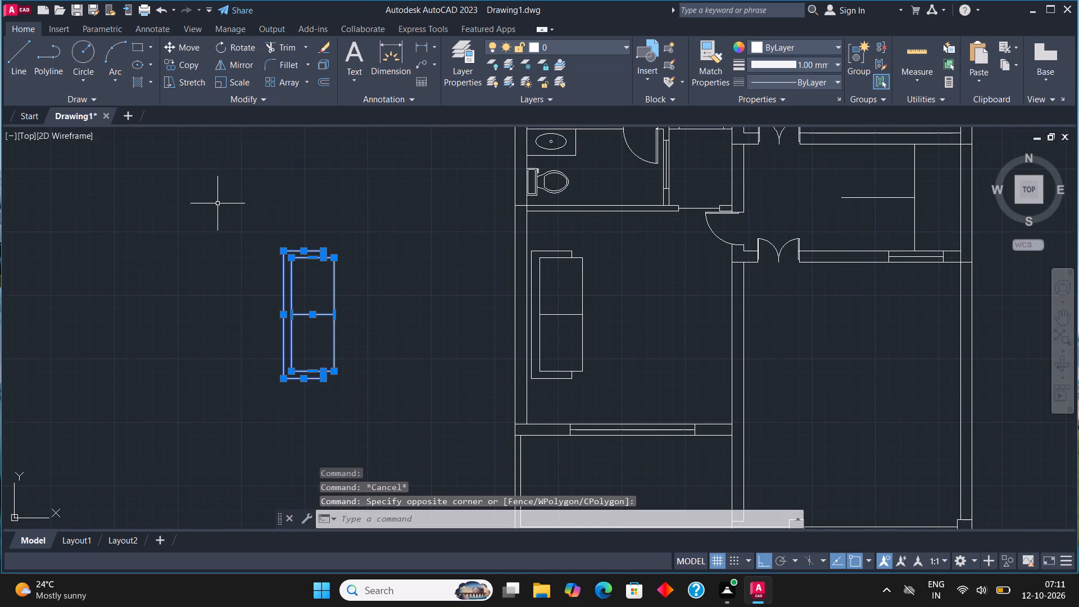
pyautogui.click(235, 52)
pyautogui.click(316, 310)
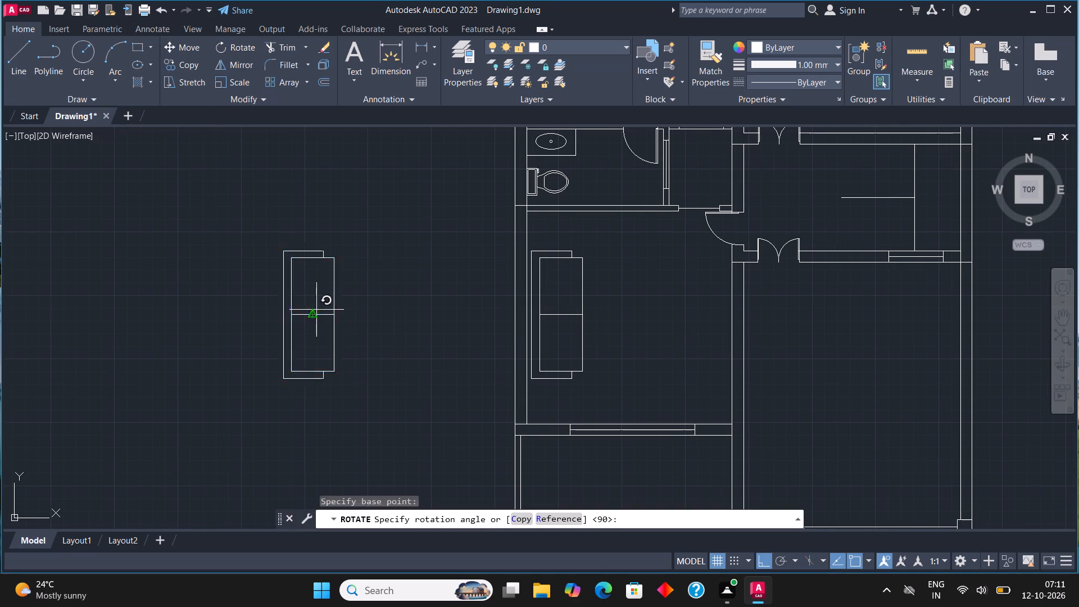
pyautogui.click(333, 203)
# Move the rotated sofa with Ortho off into the living room, with its back along the lower window wall.
pyautogui.moveTo(390, 368); pyautogui.dragTo(384, 359)
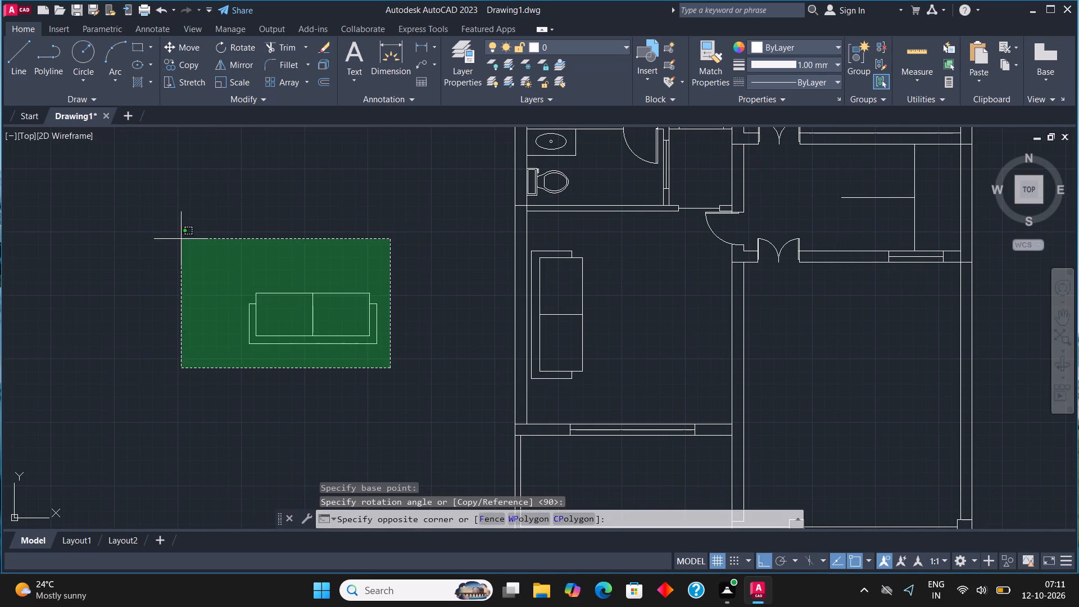
pyautogui.click(180, 239)
pyautogui.click(184, 50)
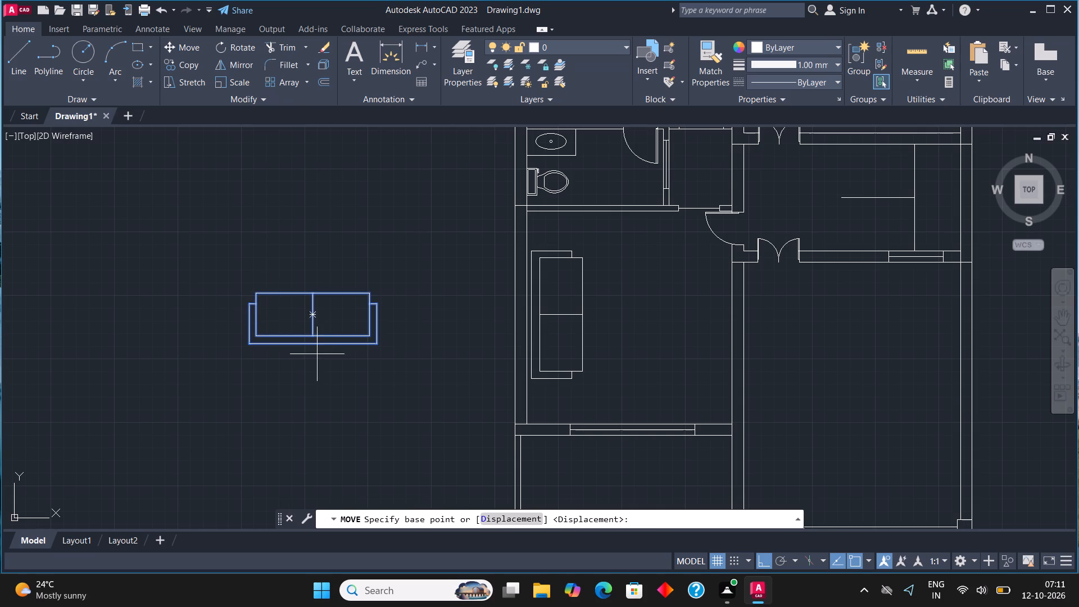
pyautogui.click(317, 354)
pyautogui.press('F8')
pyautogui.scroll(2, 638, 428)
pyautogui.click(667, 435)
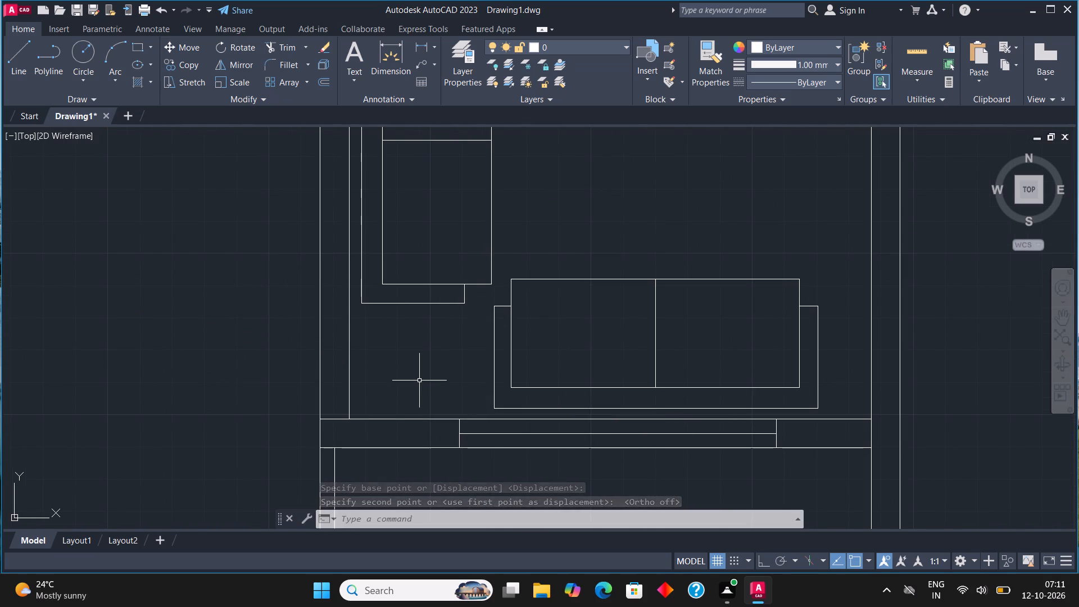
# Draw a nearly square side table between the first sofa's upper end and the bathroom wall, with a circle centred inside it.
pyautogui.scroll(-3, 426, 383)
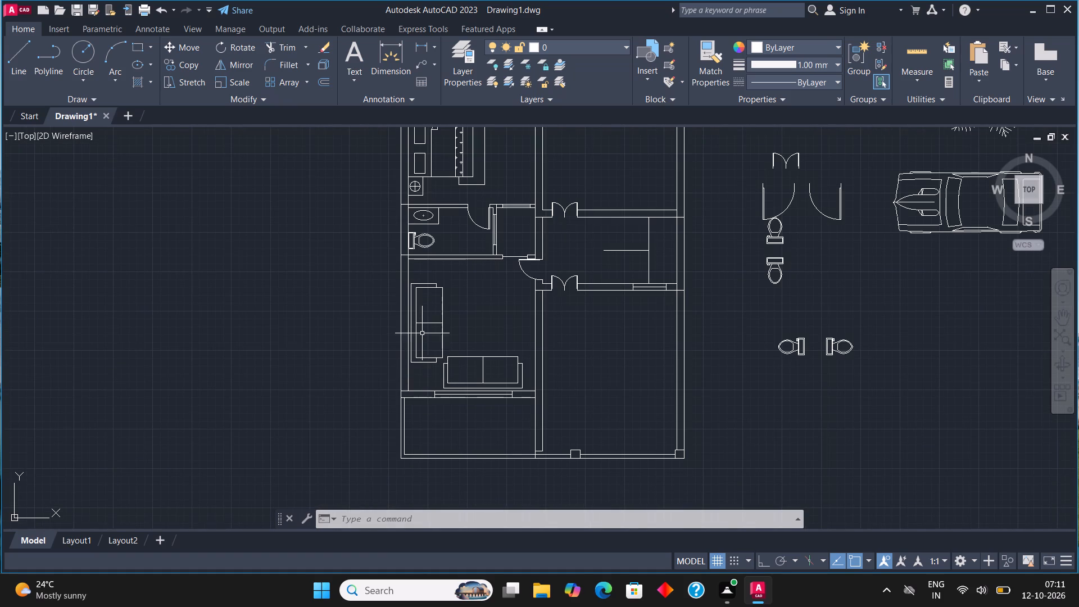
pyautogui.scroll(1, 0, 0)
pyautogui.scroll(3, 435, 257)
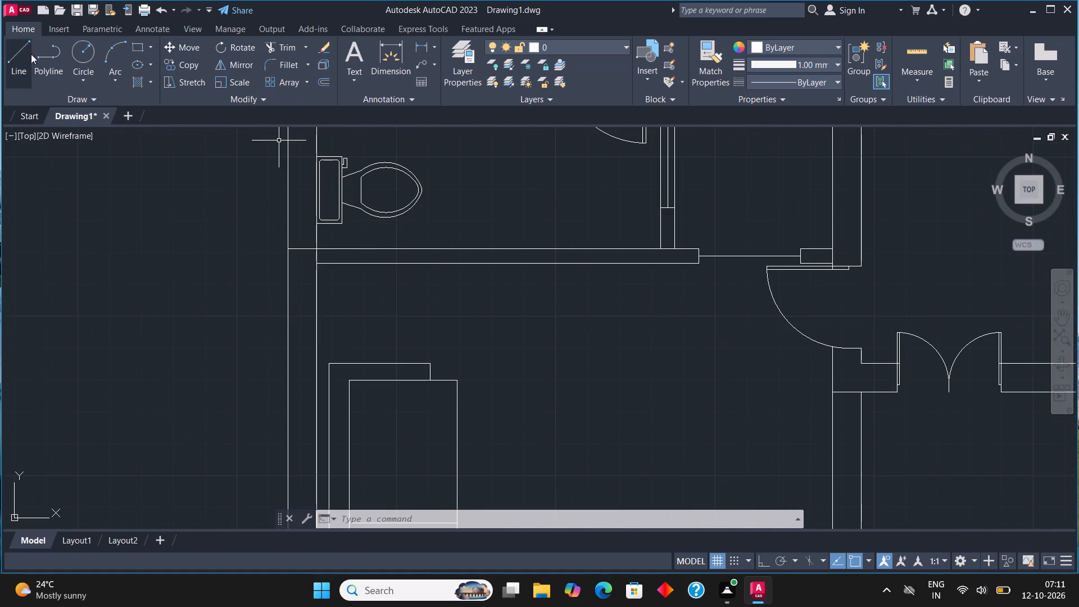
pyautogui.click(135, 46)
pyautogui.scroll(1, 346, 280)
pyautogui.click(335, 397)
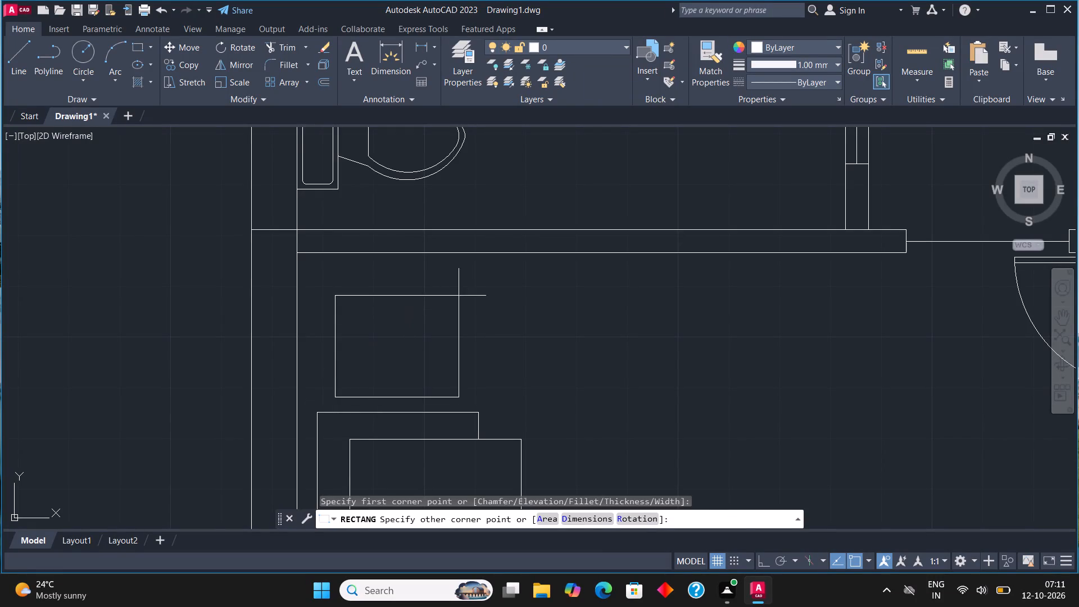
pyautogui.click(463, 266)
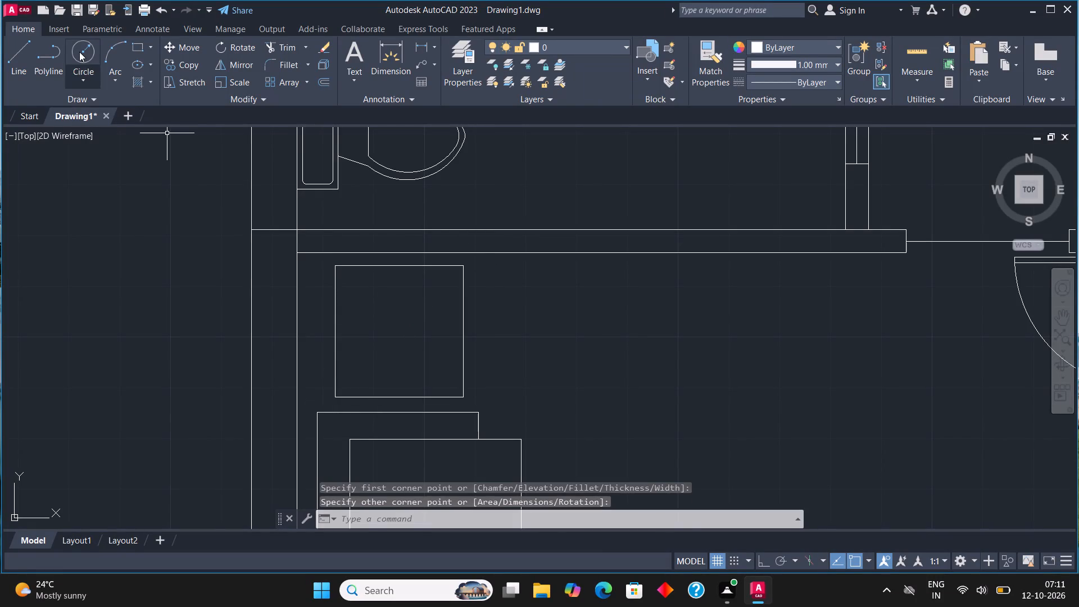
pyautogui.click(79, 52)
pyautogui.click(399, 333)
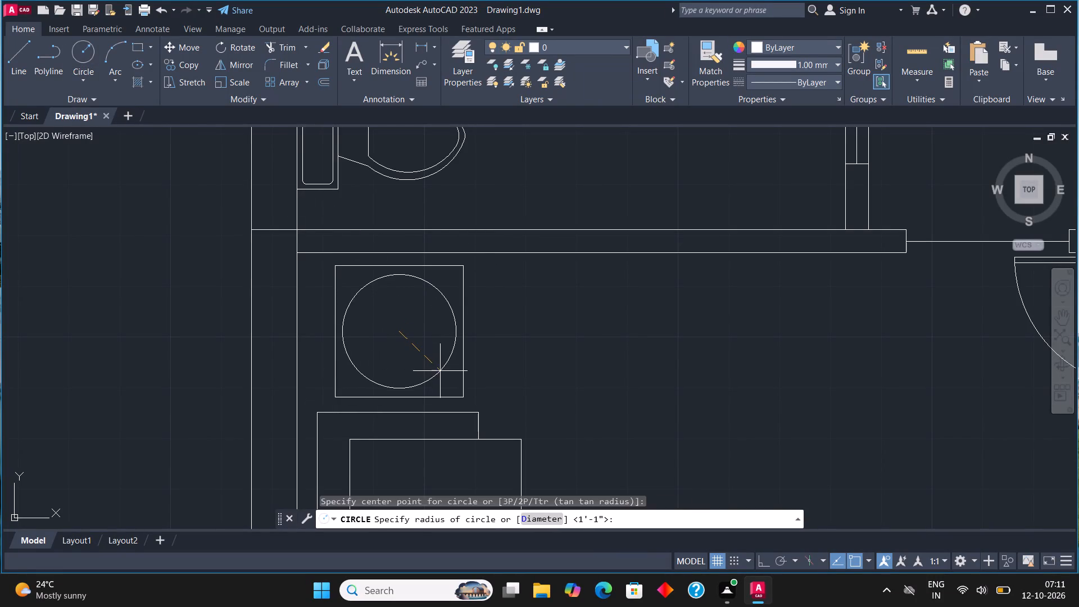
pyautogui.click(439, 371)
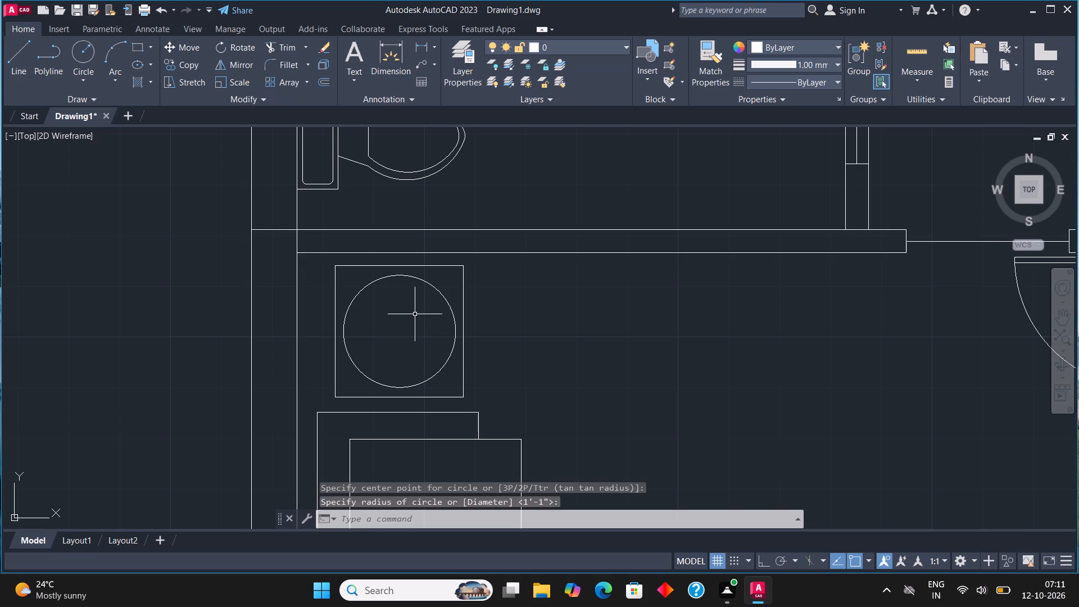
# Draw a horizontal and a vertical diameter line across the side table's circle to form a cross.
pyautogui.click(17, 54)
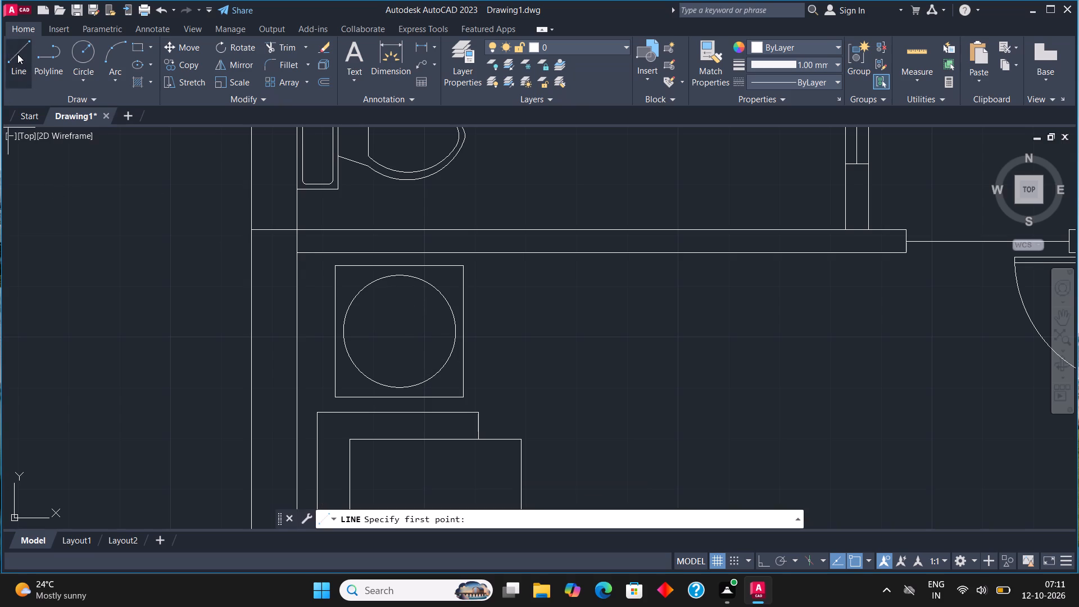
pyautogui.click(341, 332)
pyautogui.click(454, 330)
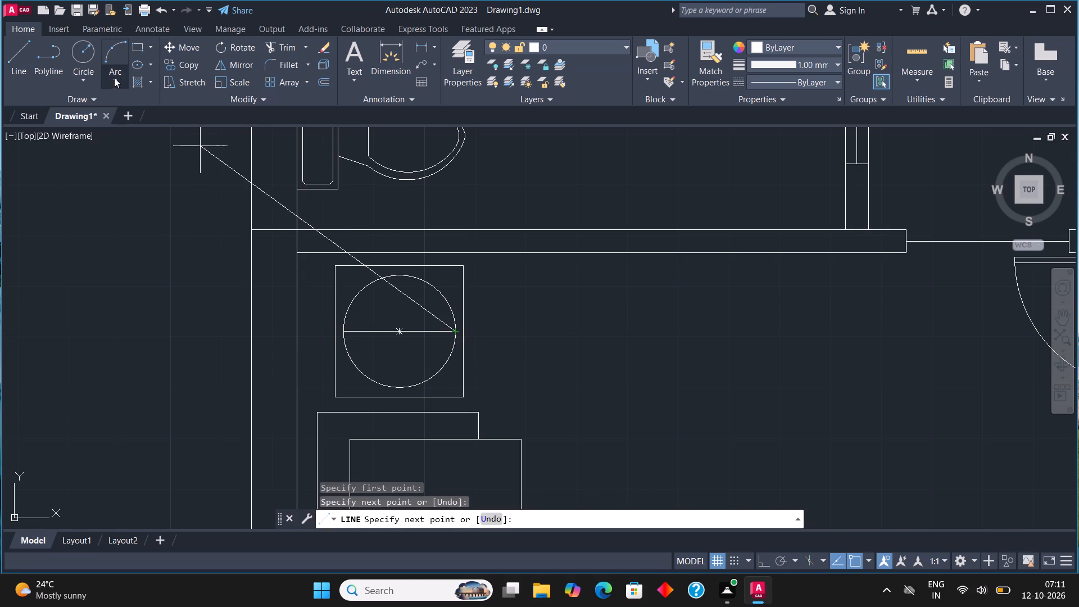
pyautogui.click(16, 54)
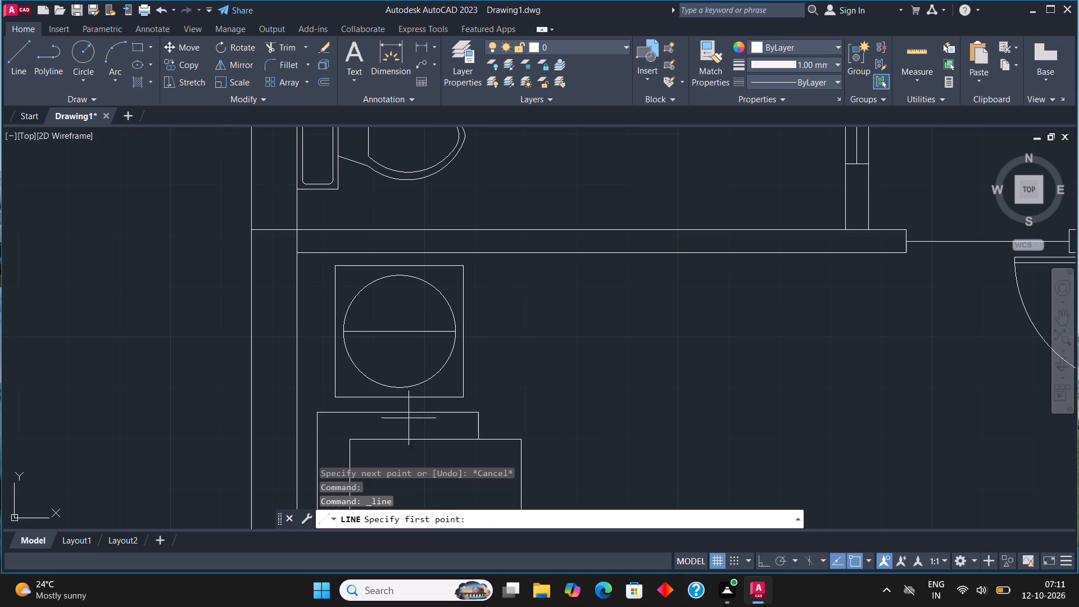
pyautogui.click(393, 386)
pyautogui.click(395, 277)
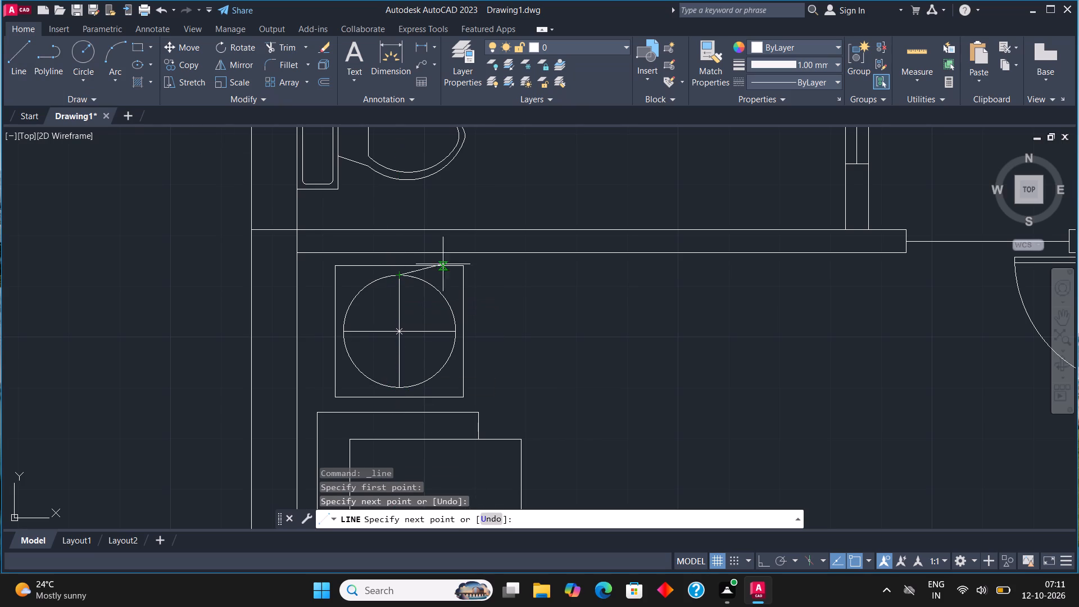
pyautogui.press('Escape')
# Draw a rectangle for a centre table in the living room, beside the first sofa and above the second one.
pyautogui.scroll(-2, 455, 273)
pyautogui.moveTo(491, 273); pyautogui.dragTo(424, 191, button='middle')
pyautogui.scroll(-2, 387, 314)
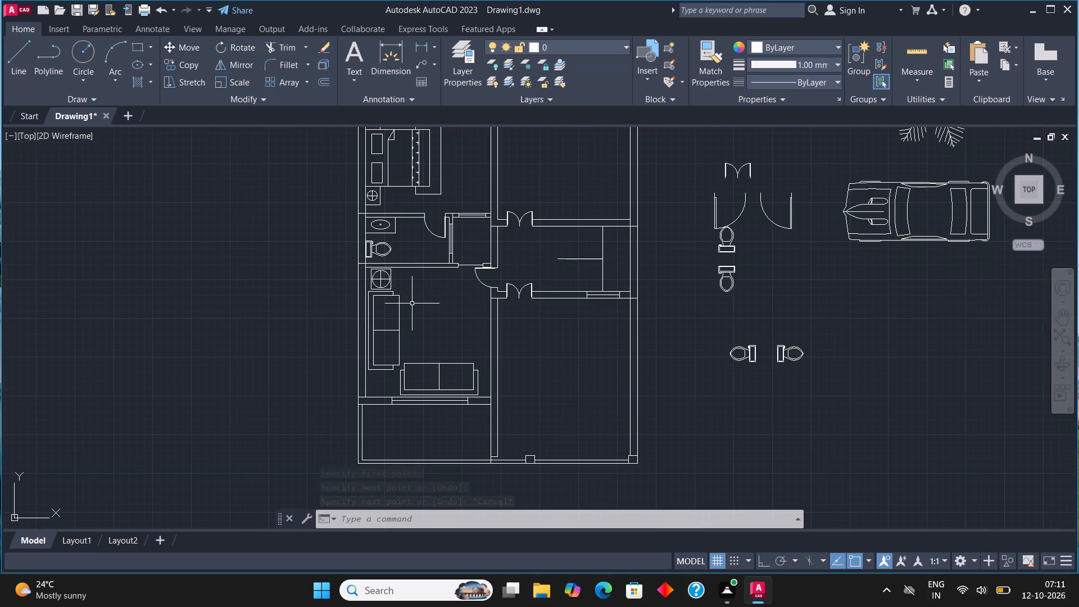
pyautogui.scroll(2, 412, 303)
pyautogui.click(136, 46)
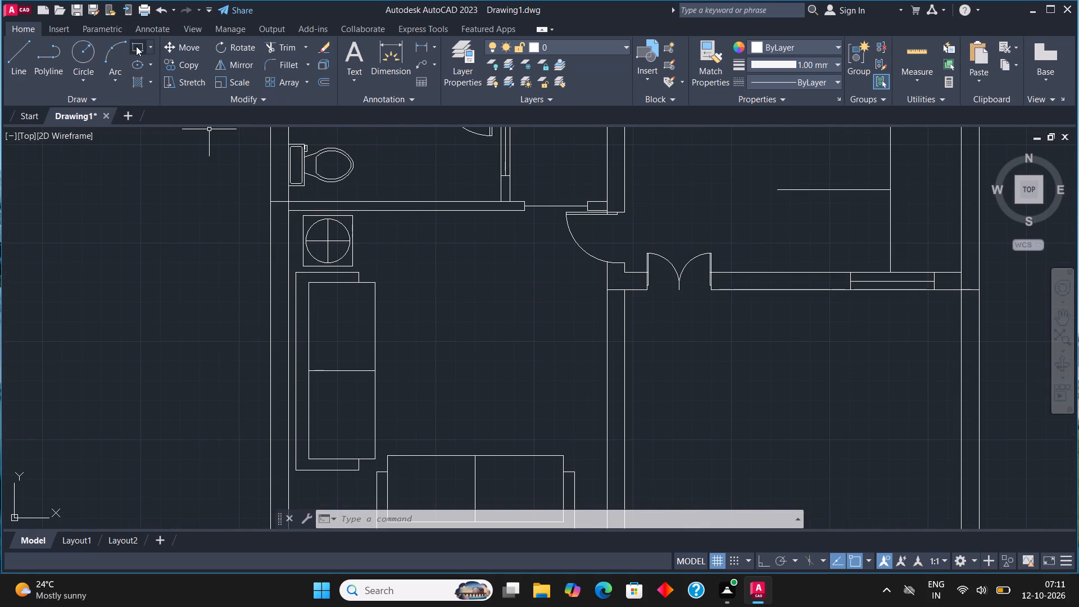
pyautogui.click(388, 395)
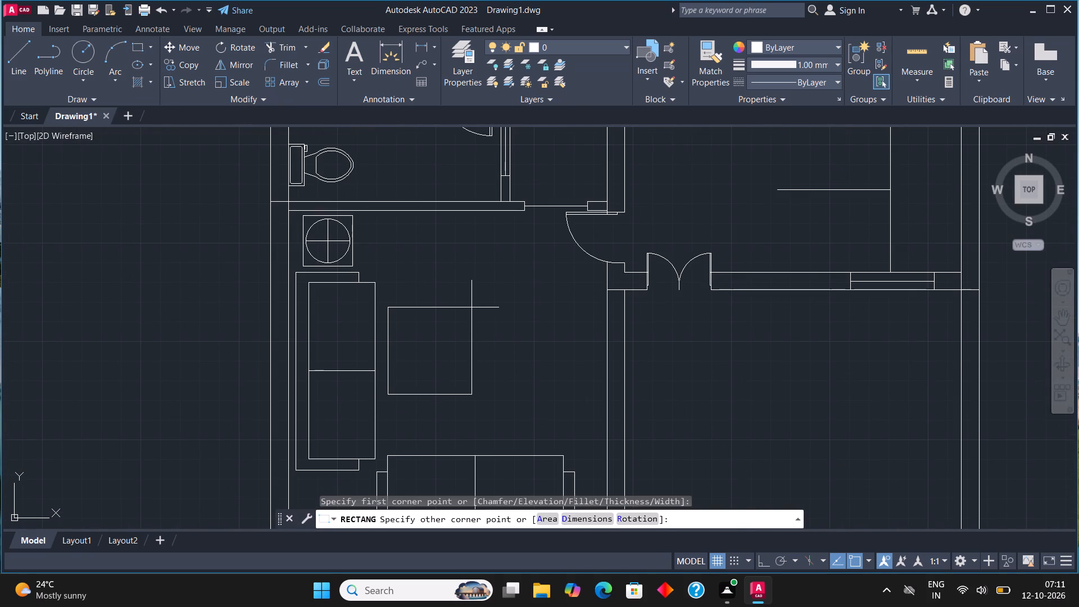
pyautogui.click(470, 306)
# Hatch the inside of the living room's centre table rectangle with the ANSI37 pattern.
pyautogui.scroll(1, 473, 317)
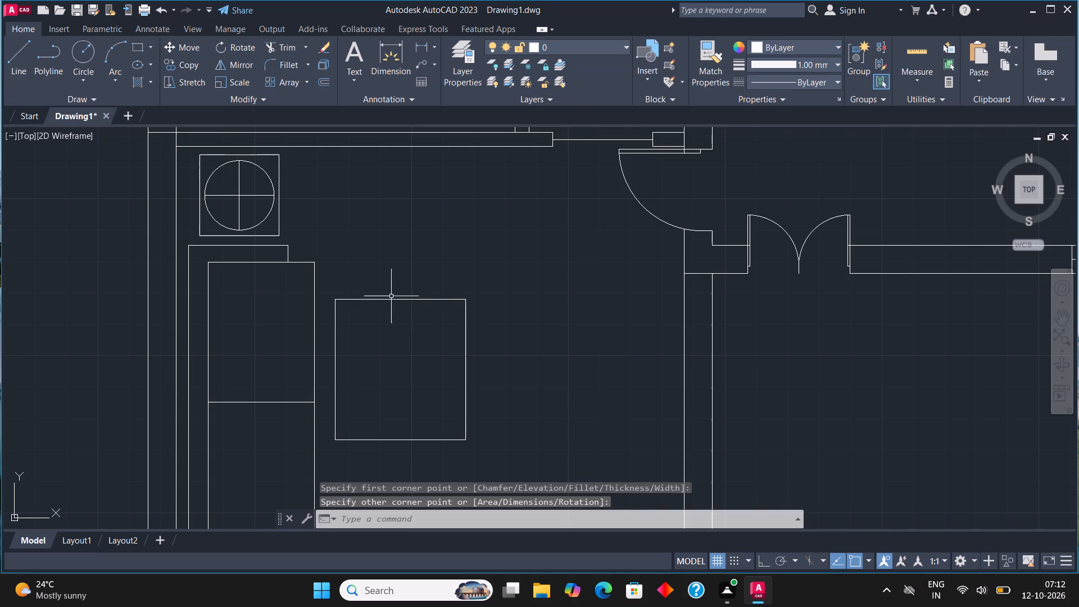
pyautogui.press('h')
pyautogui.press('Return')
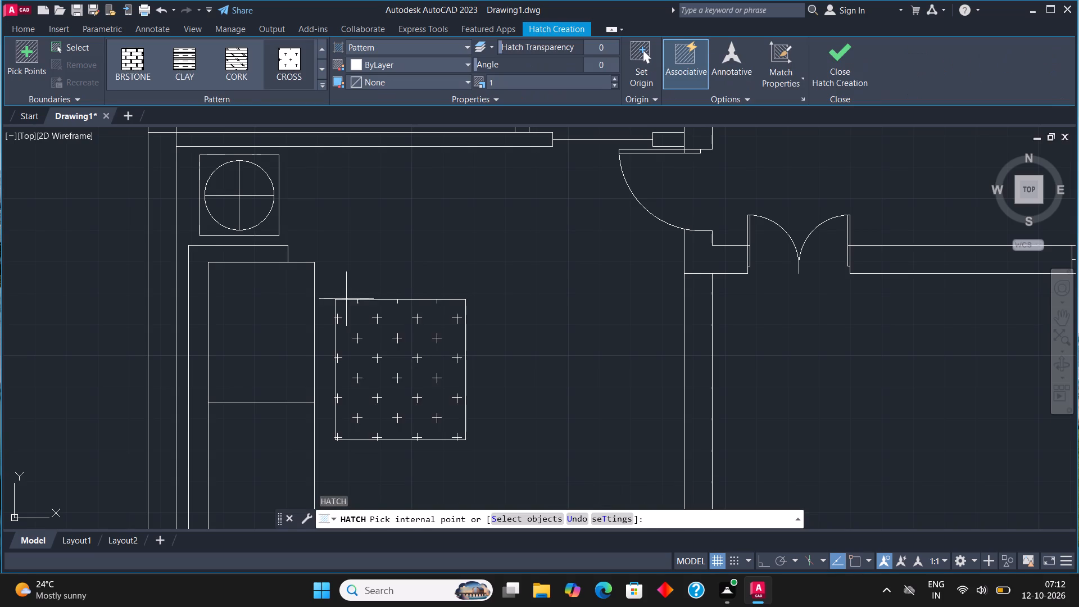
pyautogui.click(321, 48)
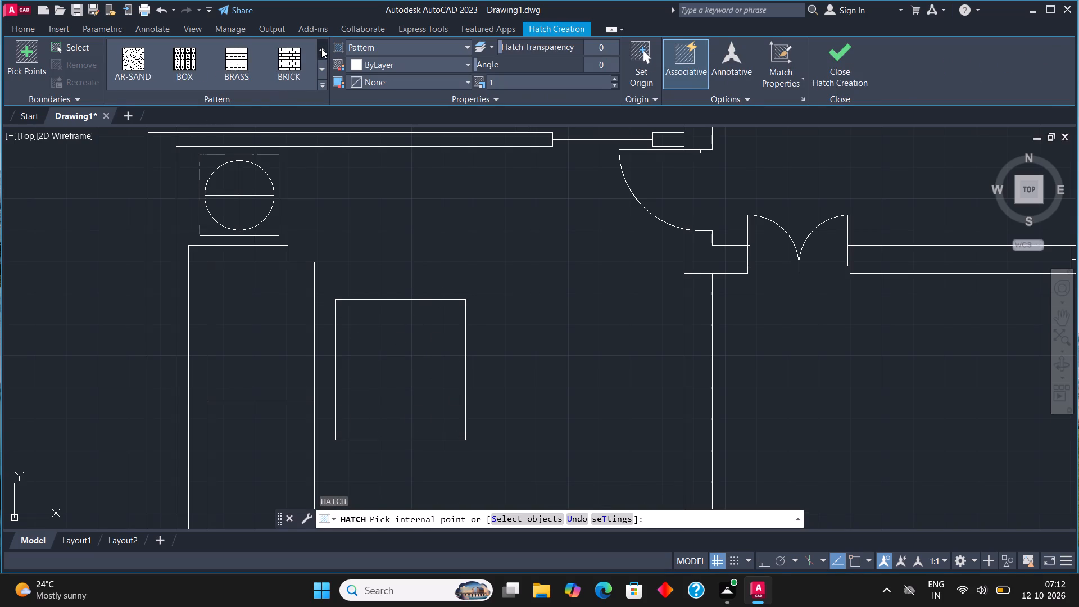
pyautogui.click(189, 57)
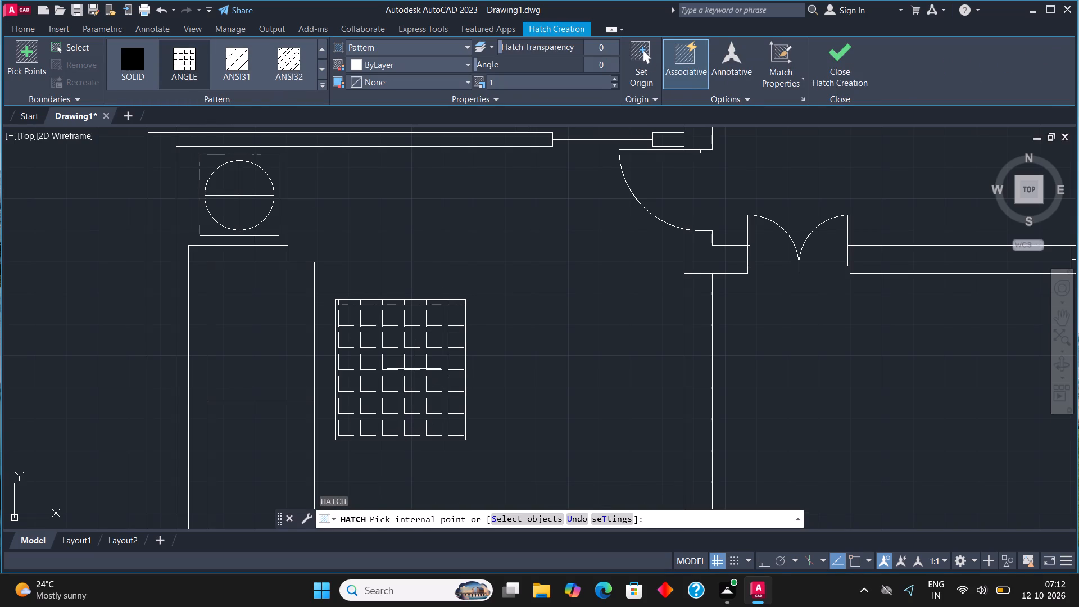
pyautogui.click(318, 66)
pyautogui.click(318, 66)
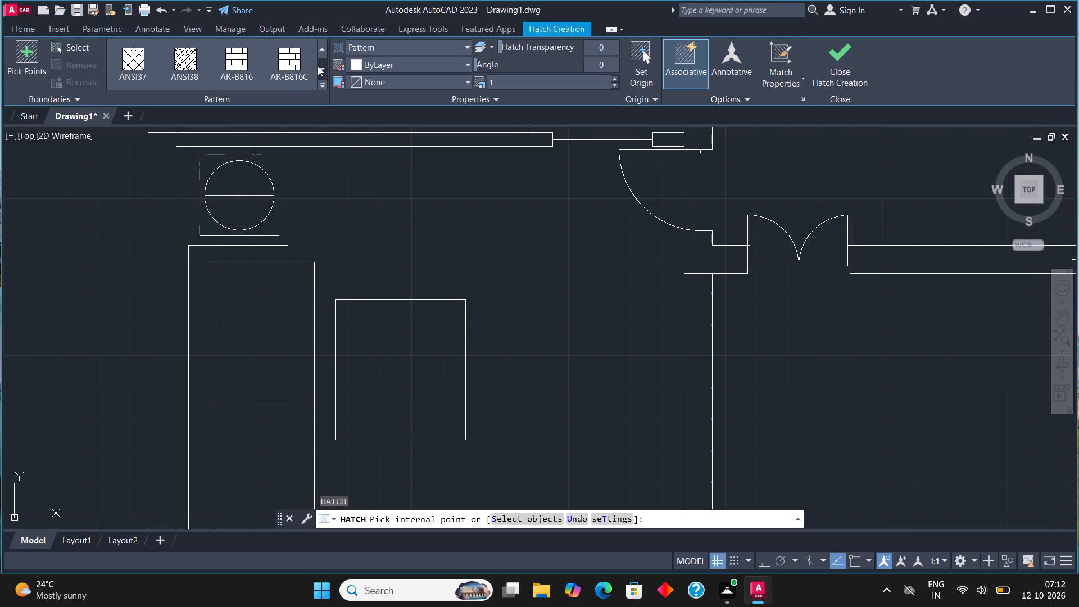
pyautogui.click(245, 54)
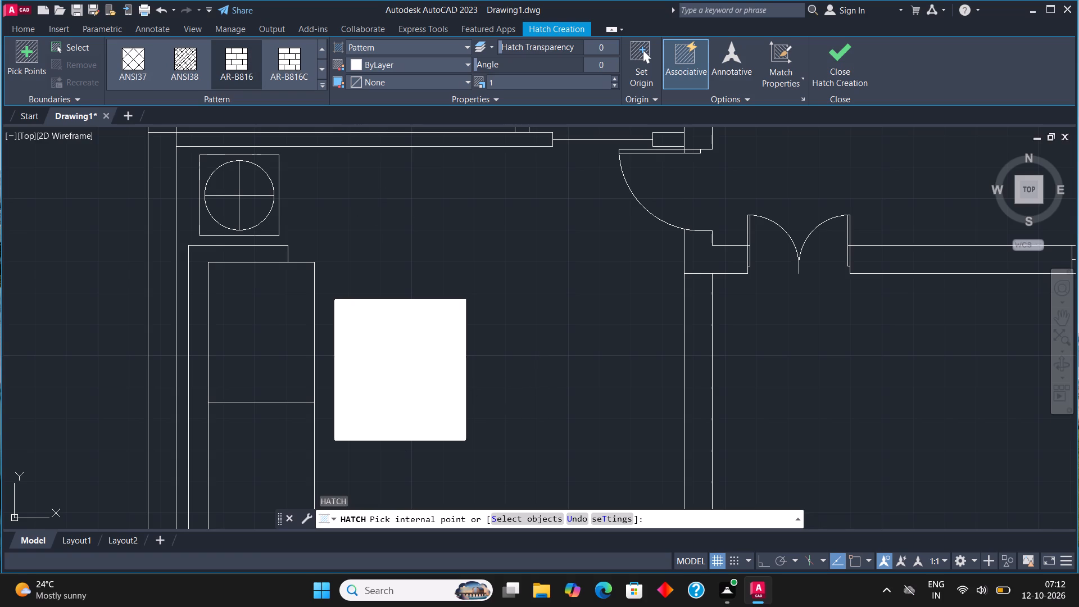
pyautogui.click(291, 56)
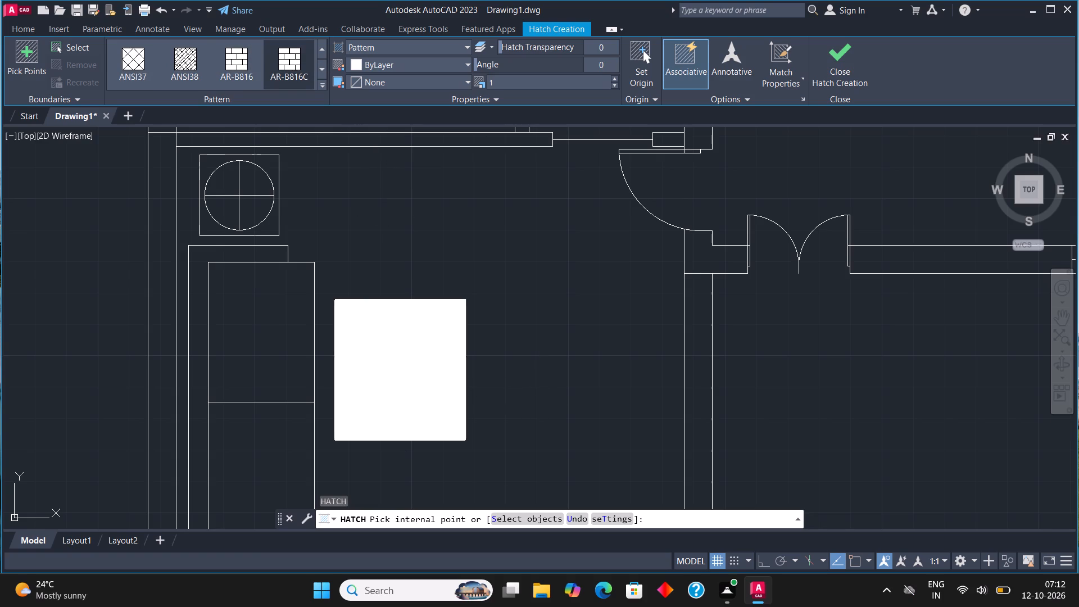
pyautogui.click(128, 64)
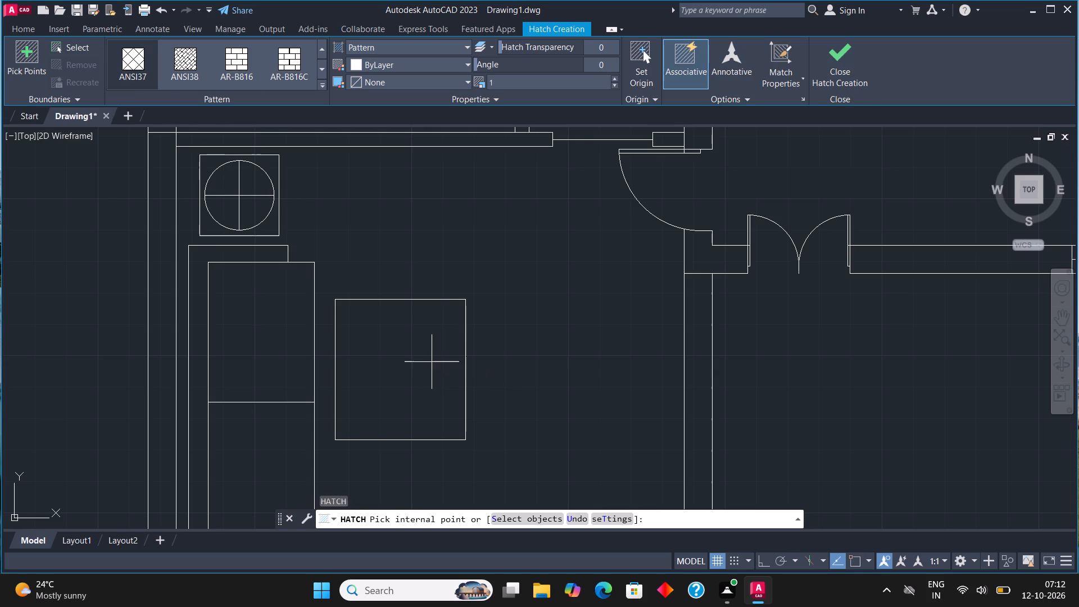
pyautogui.click(429, 361)
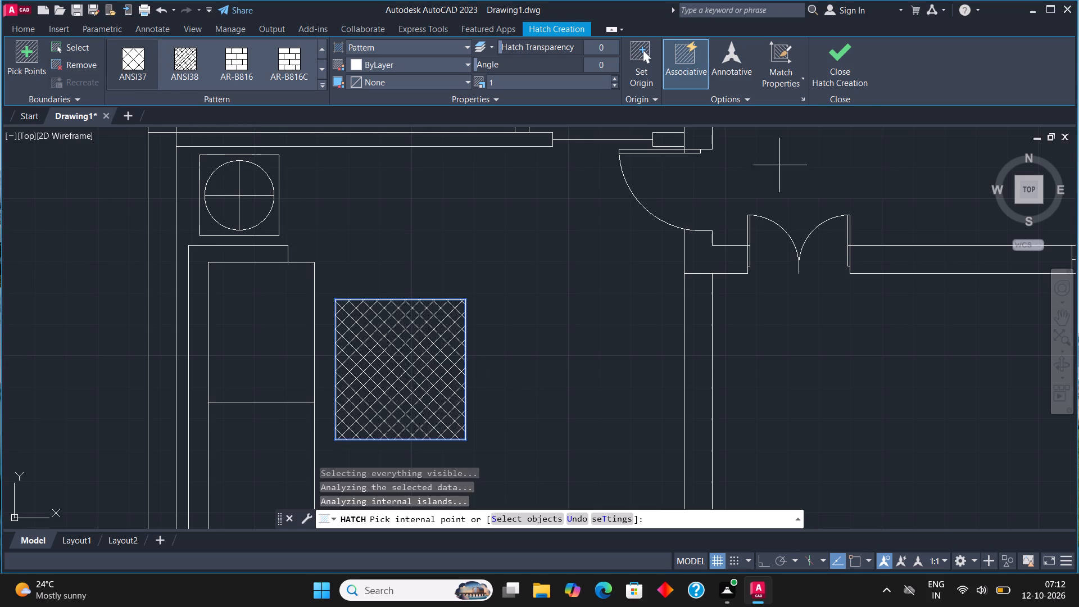
pyautogui.click(844, 54)
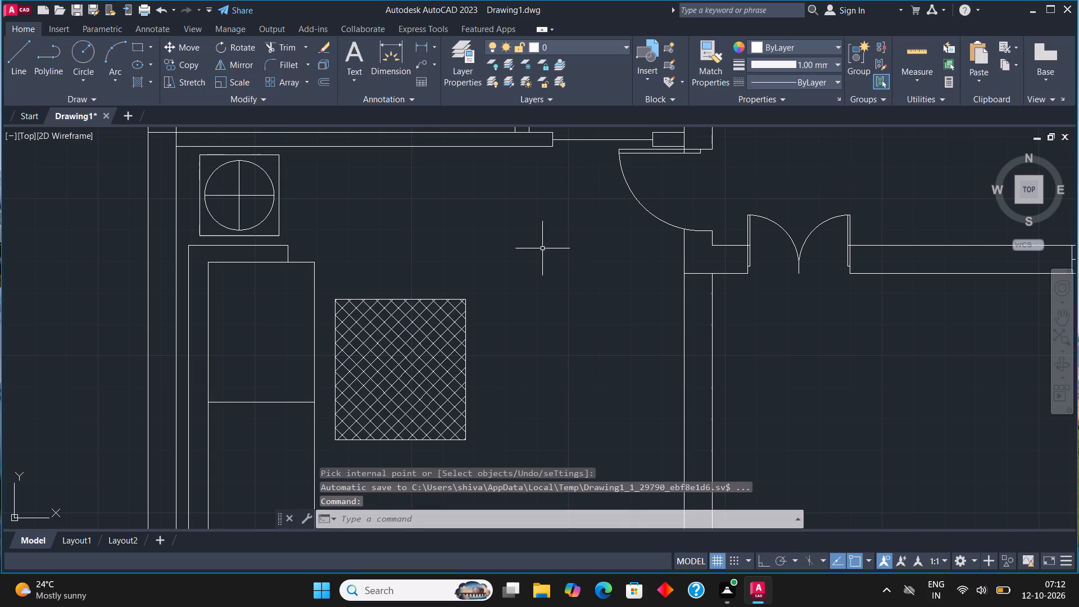
# Draw a short line across the living room's dividing wall, in line with the lower face of the window wall.
pyautogui.scroll(-2, 511, 235)
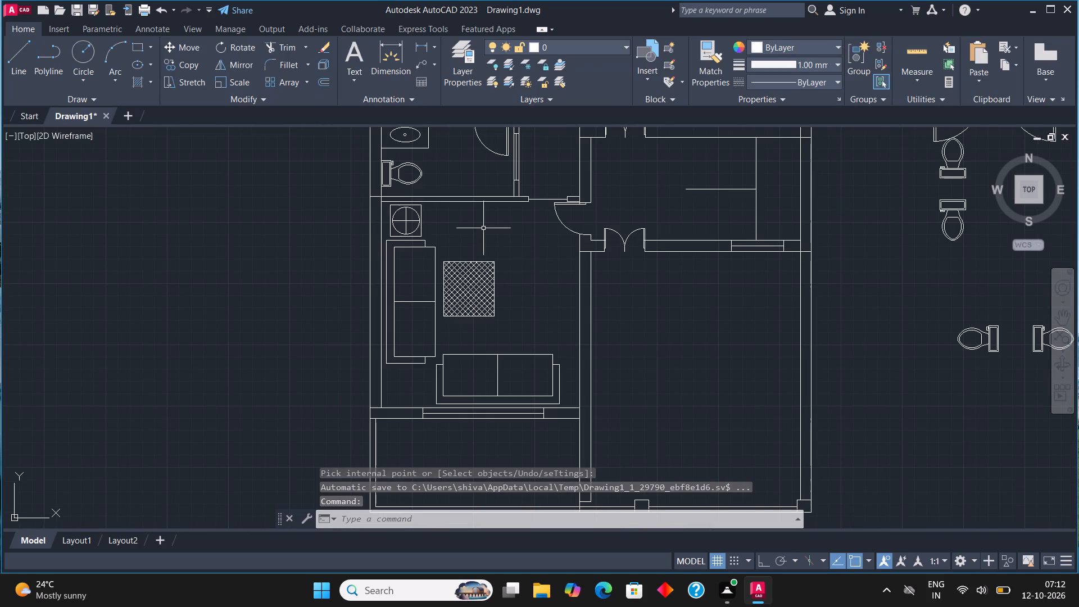
pyautogui.scroll(-1, 493, 214)
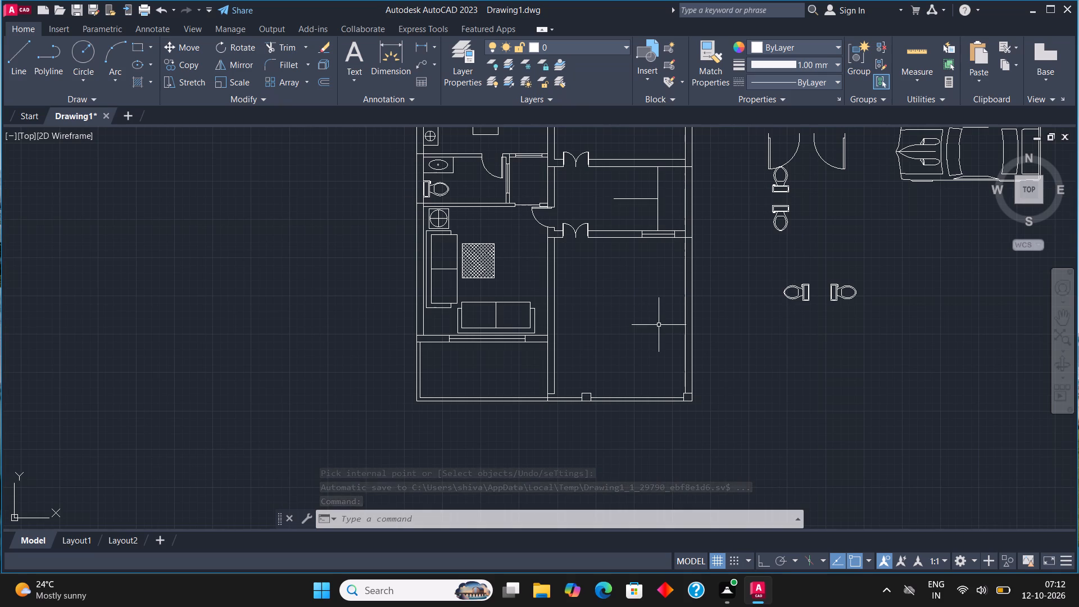
pyautogui.moveTo(654, 323); pyautogui.dragTo(631, 313, button='middle')
pyautogui.scroll(2, 552, 364)
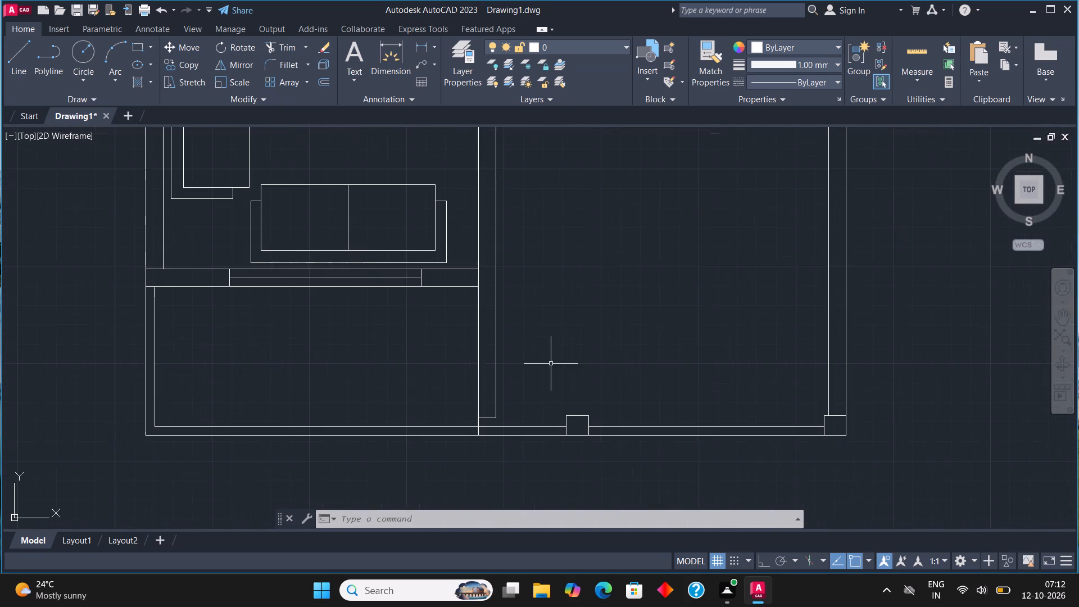
pyautogui.click(13, 54)
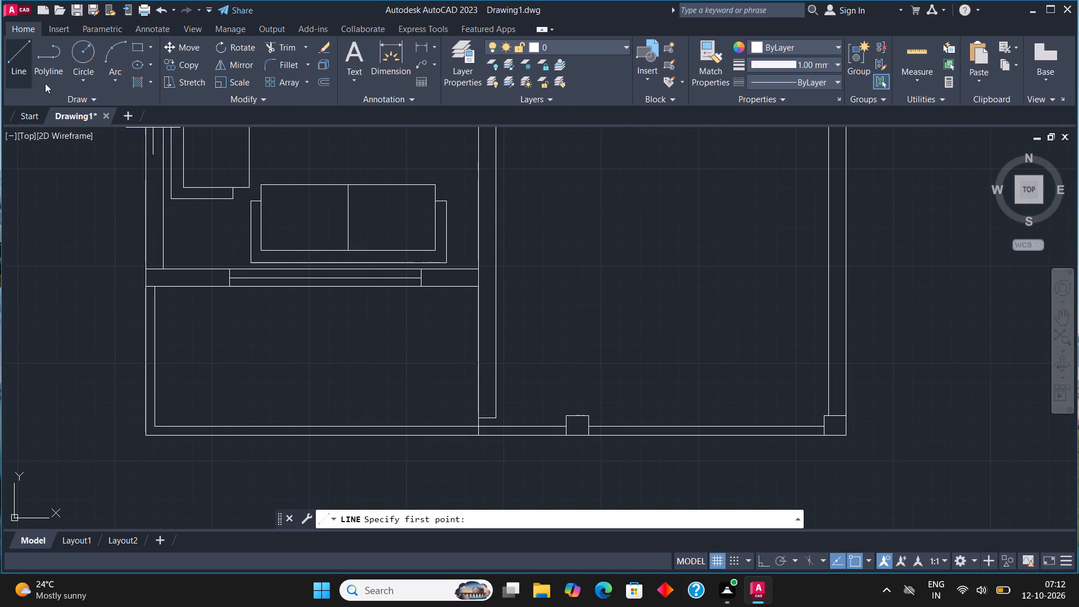
pyautogui.click(477, 289)
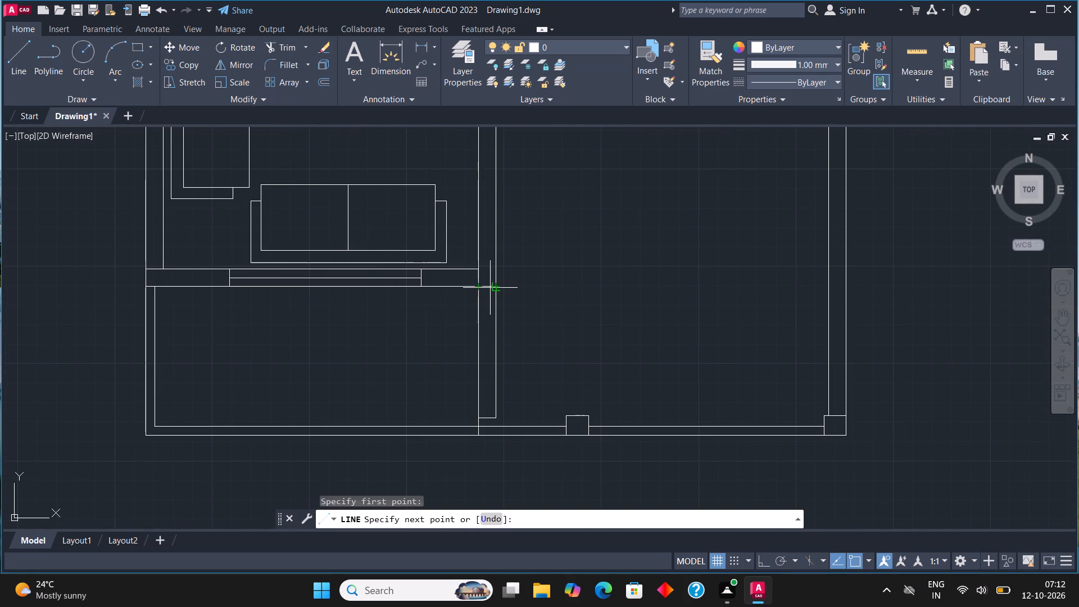
pyautogui.click(491, 288)
pyautogui.scroll(-2, 582, 204)
pyautogui.press('Escape')
# Trim away the dividing wall's lines below the short closing line, including the leftover stubs at the bottom outer wall.
pyautogui.moveTo(581, 208); pyautogui.dragTo(575, 211, button='middle')
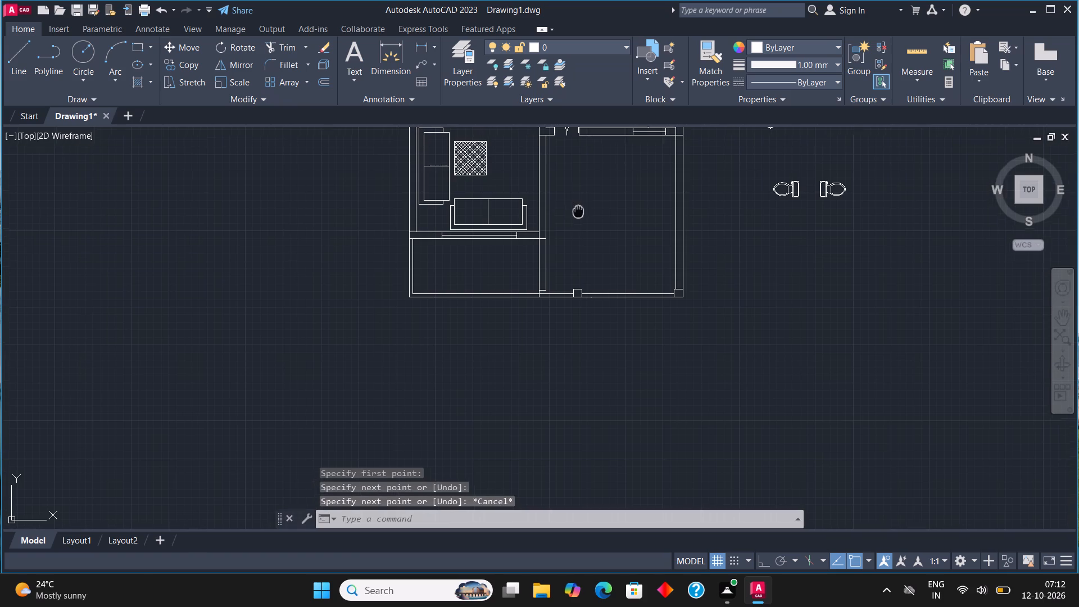
pyautogui.moveTo(575, 211); pyautogui.dragTo(533, 251, button='middle')
pyautogui.click(287, 45)
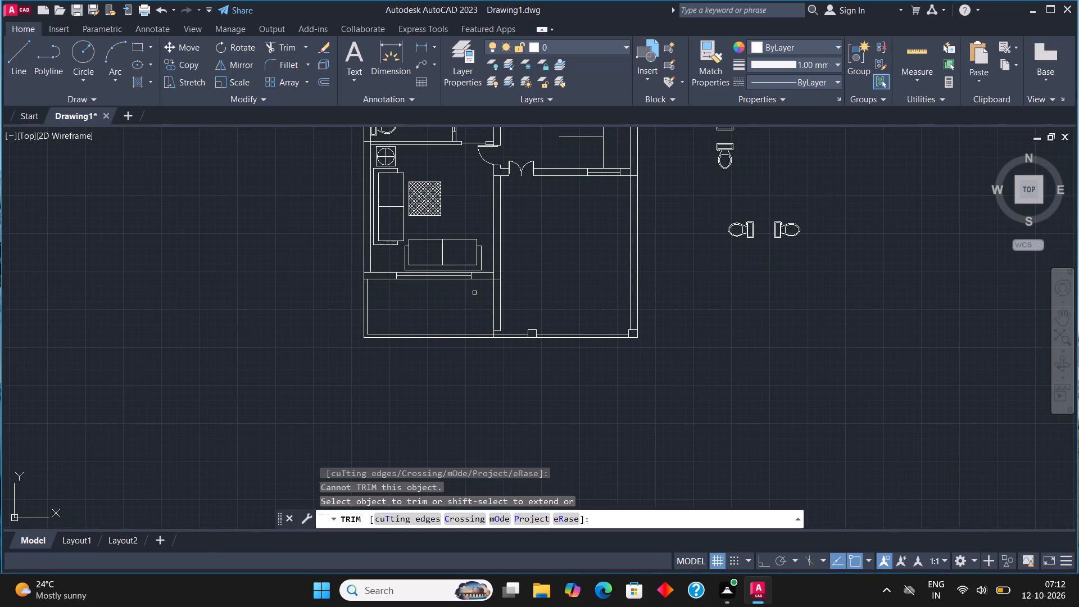
pyautogui.click(474, 293)
pyautogui.click(538, 289)
pyautogui.scroll(2, 505, 324)
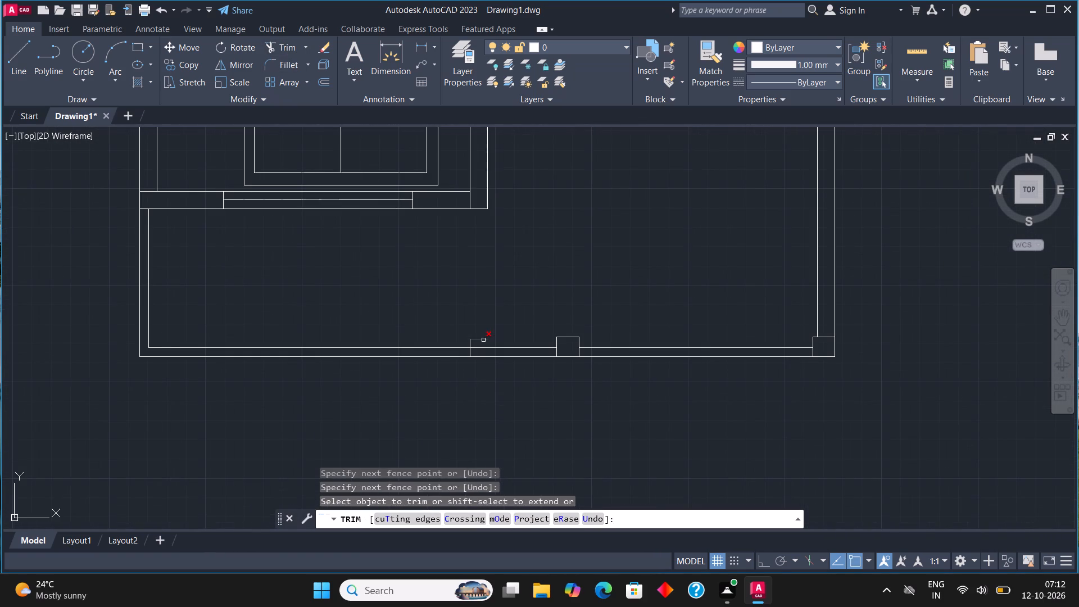
pyautogui.click(483, 340)
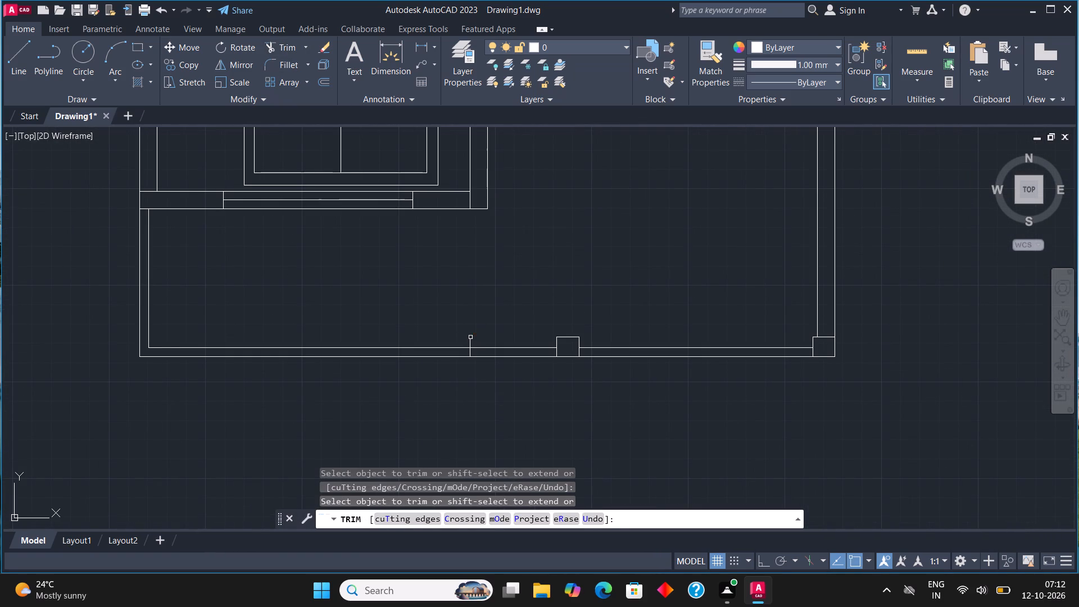
pyautogui.click(471, 337)
pyautogui.click(470, 340)
pyautogui.scroll(2, 470, 340)
pyautogui.click(464, 343)
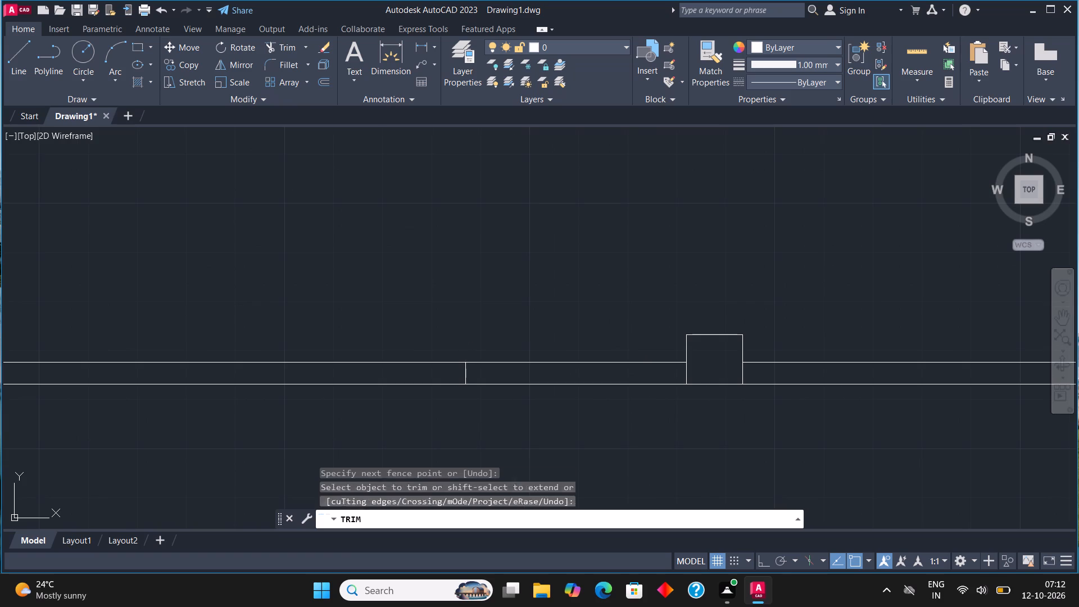
pyautogui.click(466, 369)
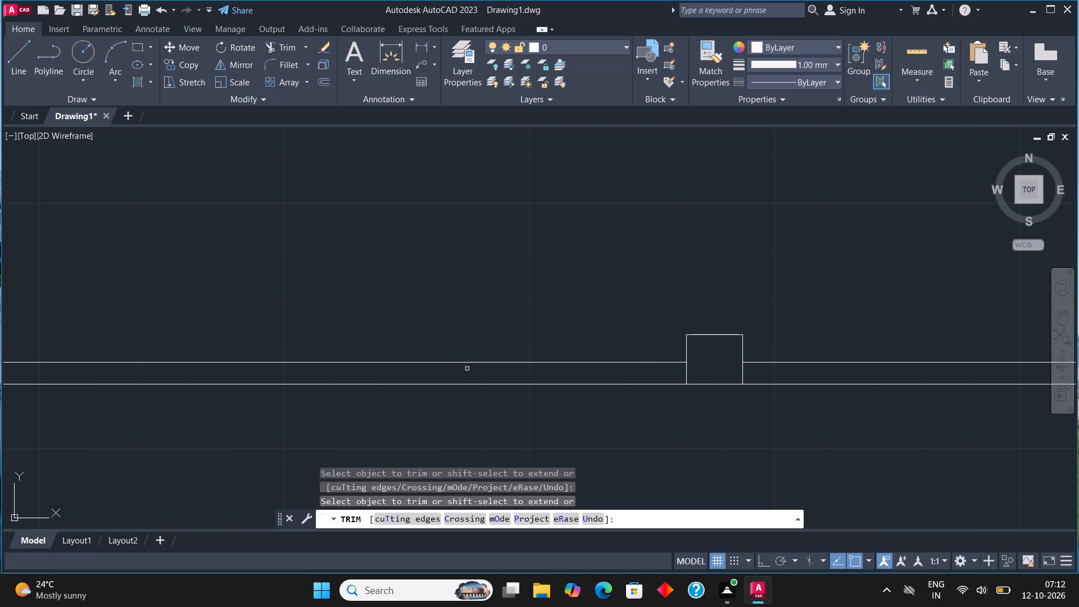
pyautogui.press('Escape')
# Offset the vertical stair line by 10" toward the double doors to make the first tread.
pyautogui.scroll(-2, 469, 303)
pyautogui.scroll(-2, 493, 346)
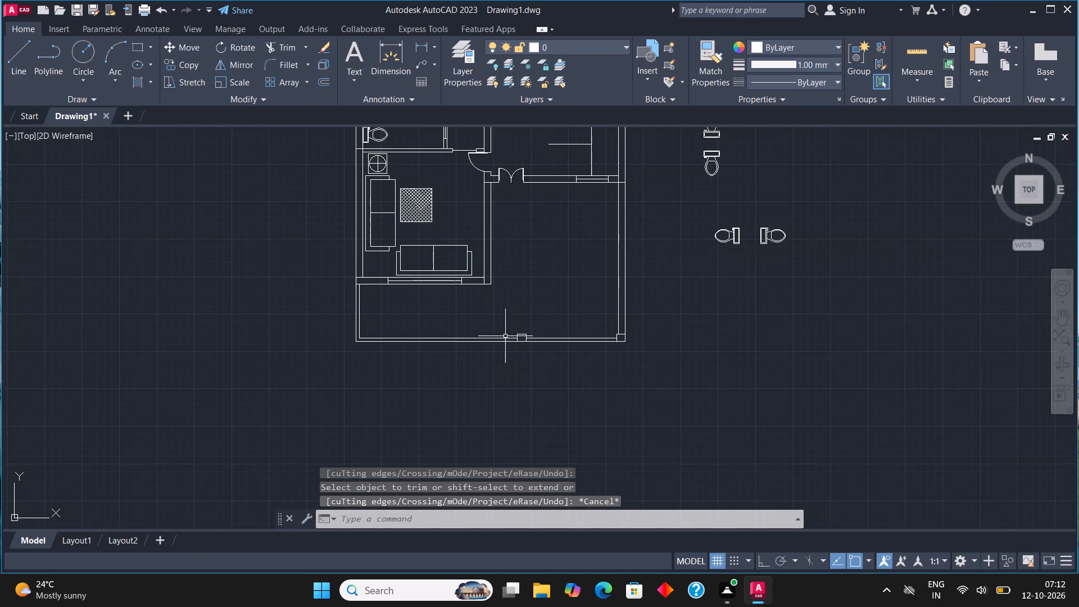
pyautogui.moveTo(547, 264); pyautogui.dragTo(549, 351, button='middle')
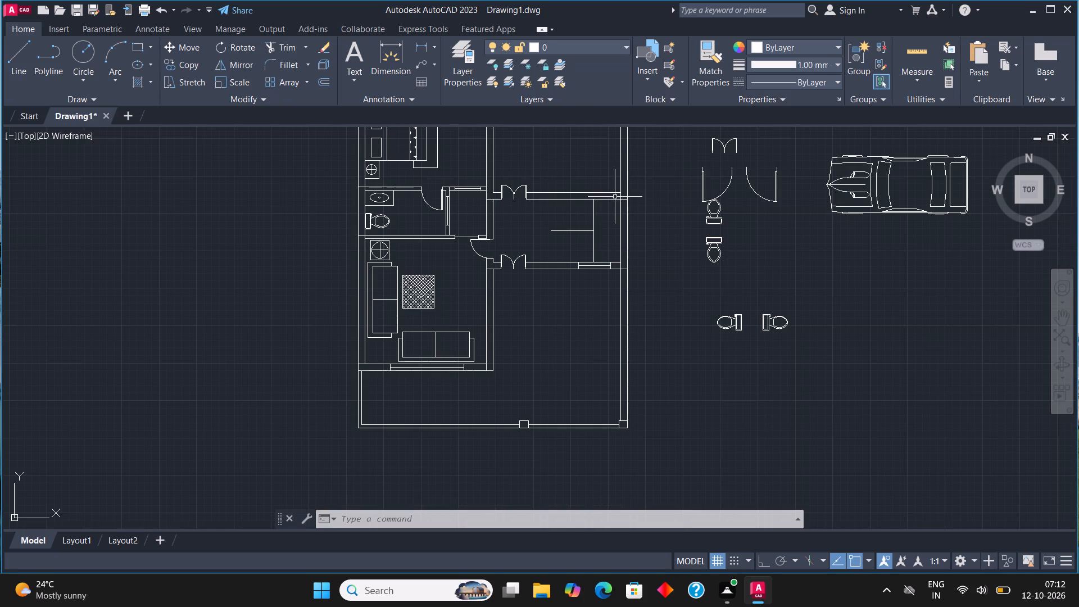
pyautogui.scroll(1, 612, 197)
pyautogui.moveTo(593, 203); pyautogui.dragTo(488, 269, button='middle')
pyautogui.scroll(1, 488, 269)
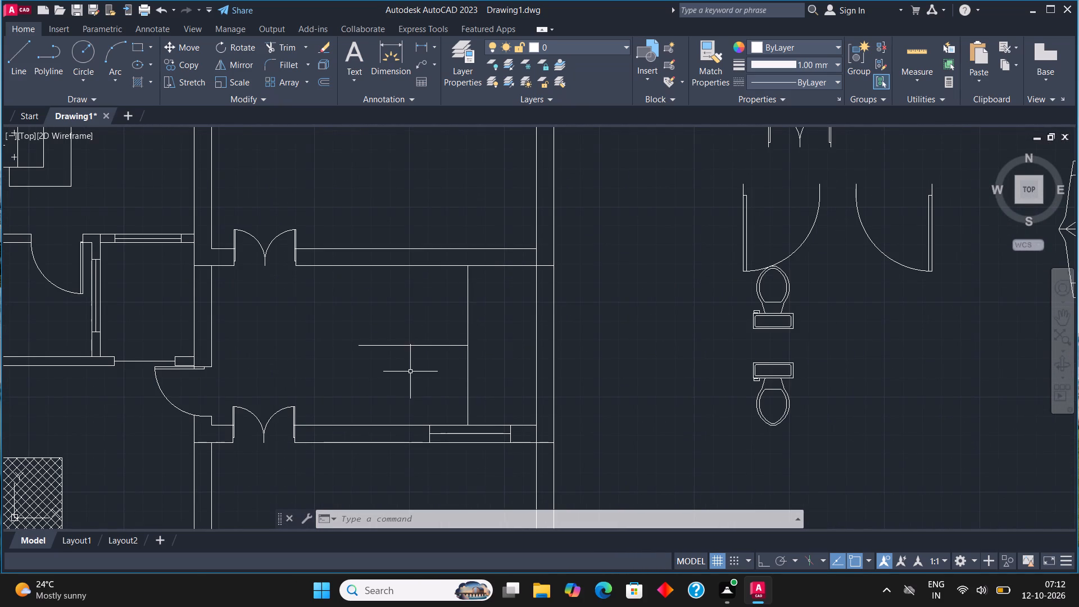
pyautogui.moveTo(423, 360); pyautogui.dragTo(463, 347, button='middle')
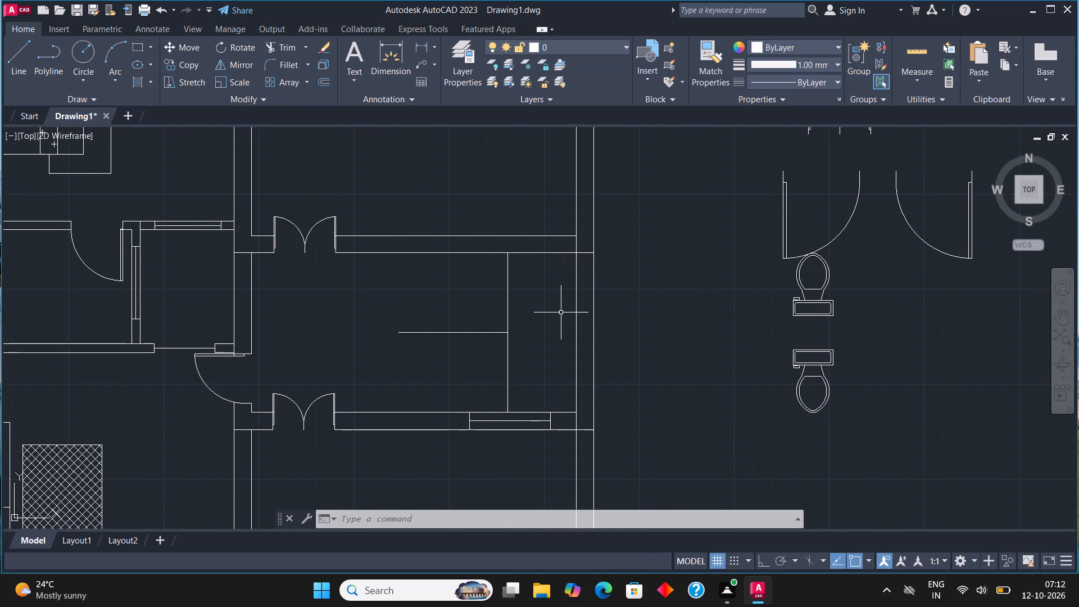
pyautogui.click(505, 294)
pyautogui.click(513, 303)
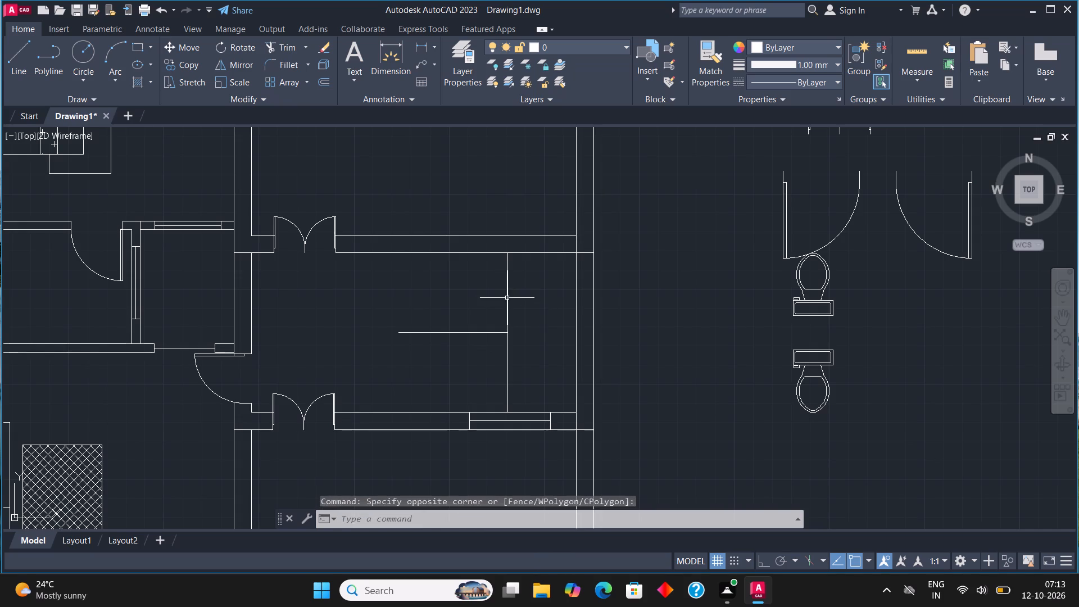
pyautogui.click(508, 298)
pyautogui.click(322, 84)
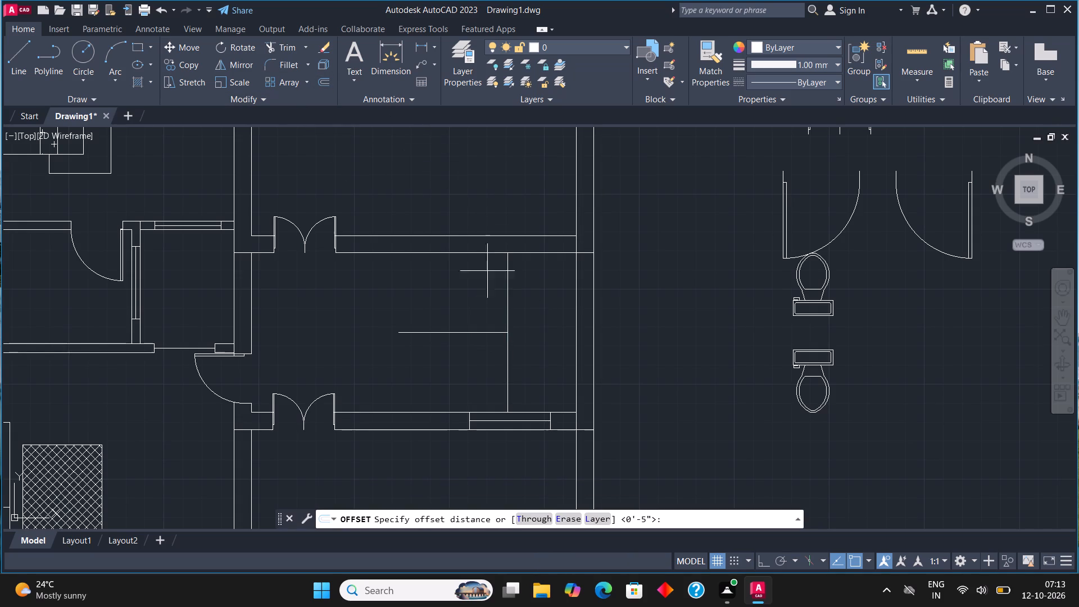
pyautogui.click(506, 307)
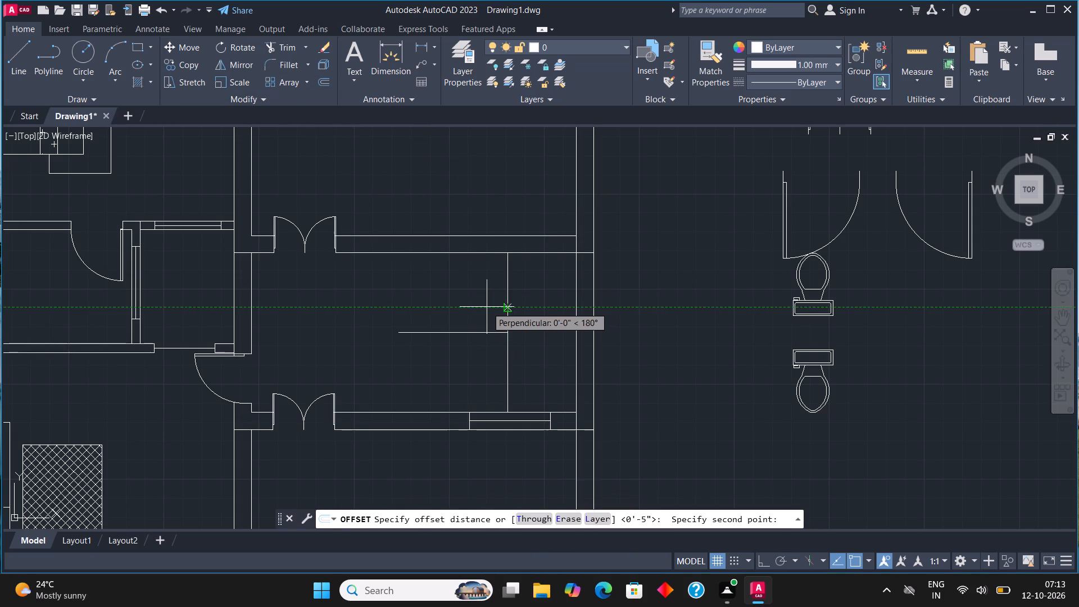
pyautogui.write('10"')
pyautogui.press('Return')
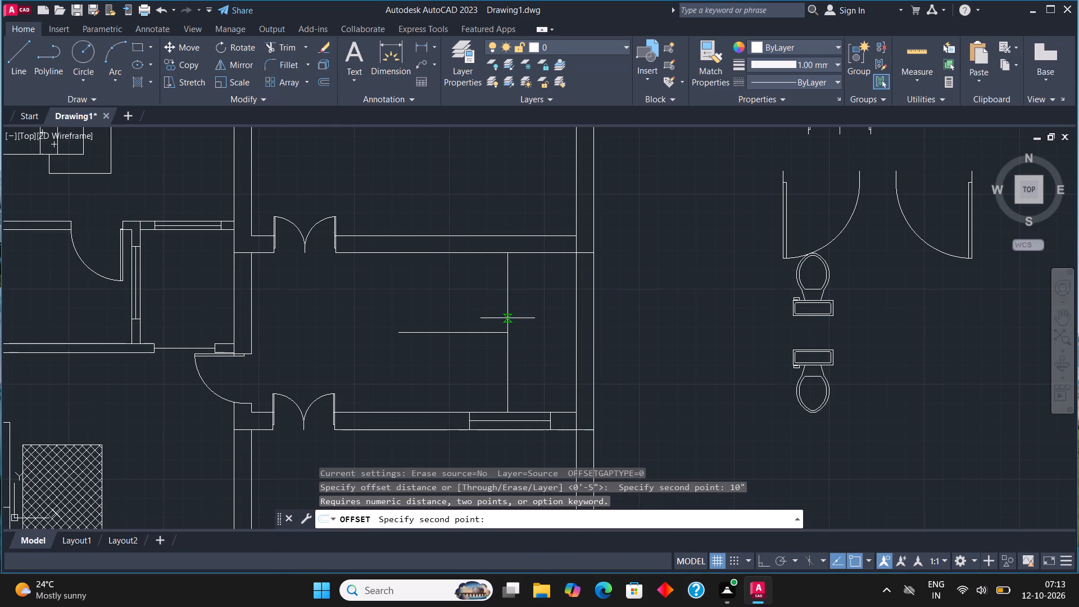
pyautogui.write('10"')
pyautogui.press('Return')
pyautogui.click(451, 293)
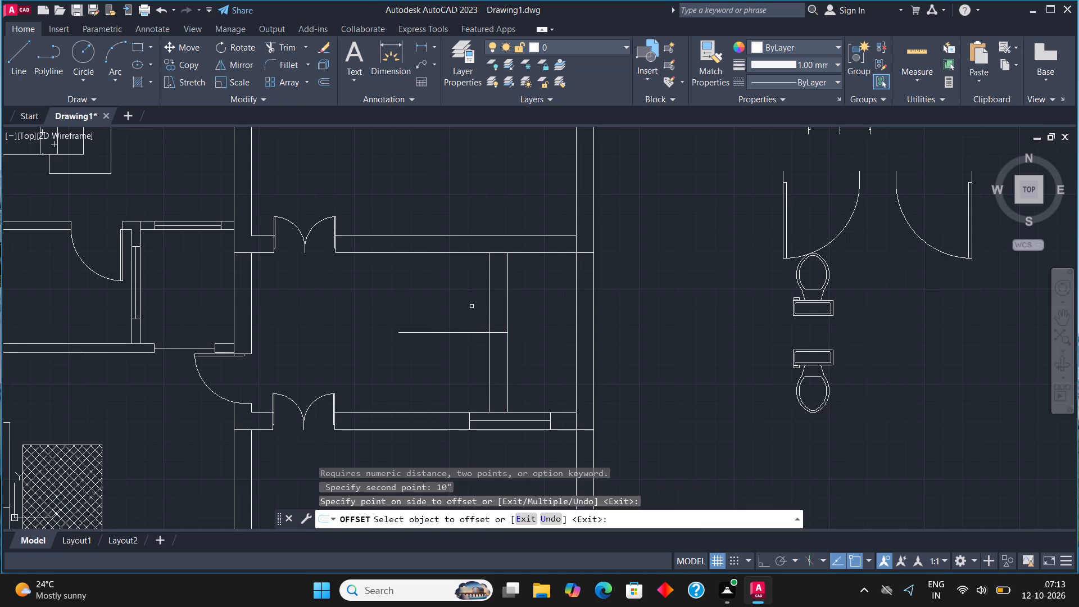
# Offset each newest stair tread line by 10" toward the double doors until seven more tread lines are added.
pyautogui.click(490, 296)
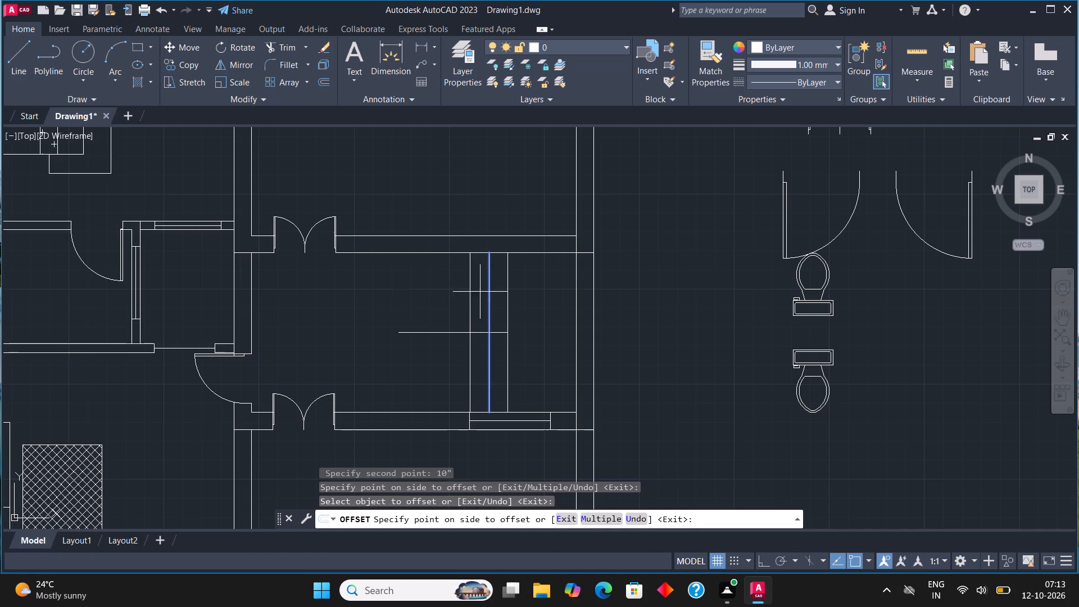
pyautogui.click(429, 292)
pyautogui.click(472, 293)
pyautogui.click(441, 282)
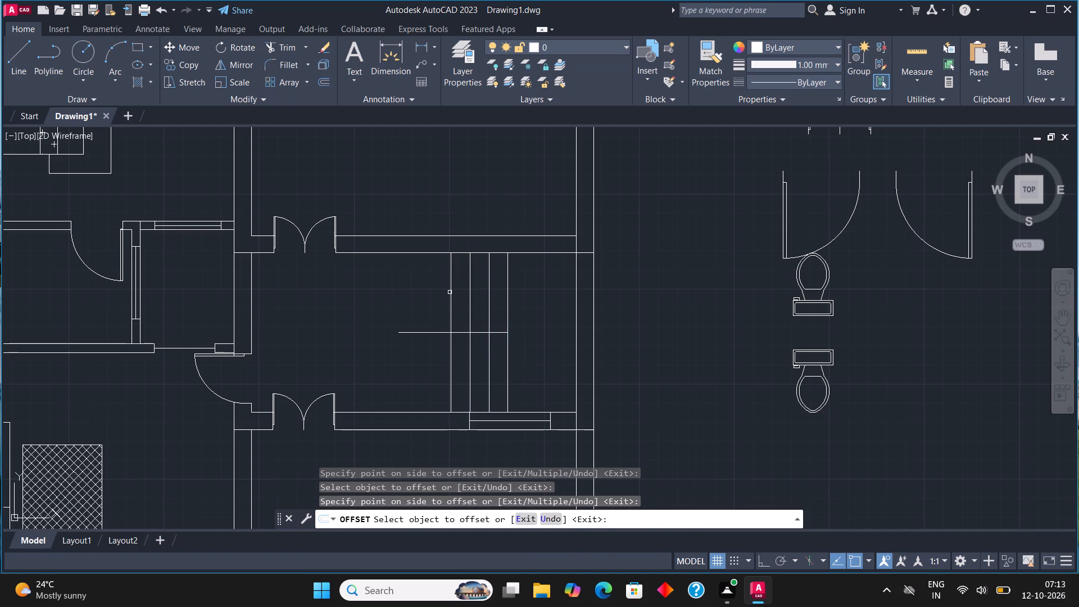
pyautogui.click(450, 292)
pyautogui.click(436, 279)
pyautogui.click(434, 284)
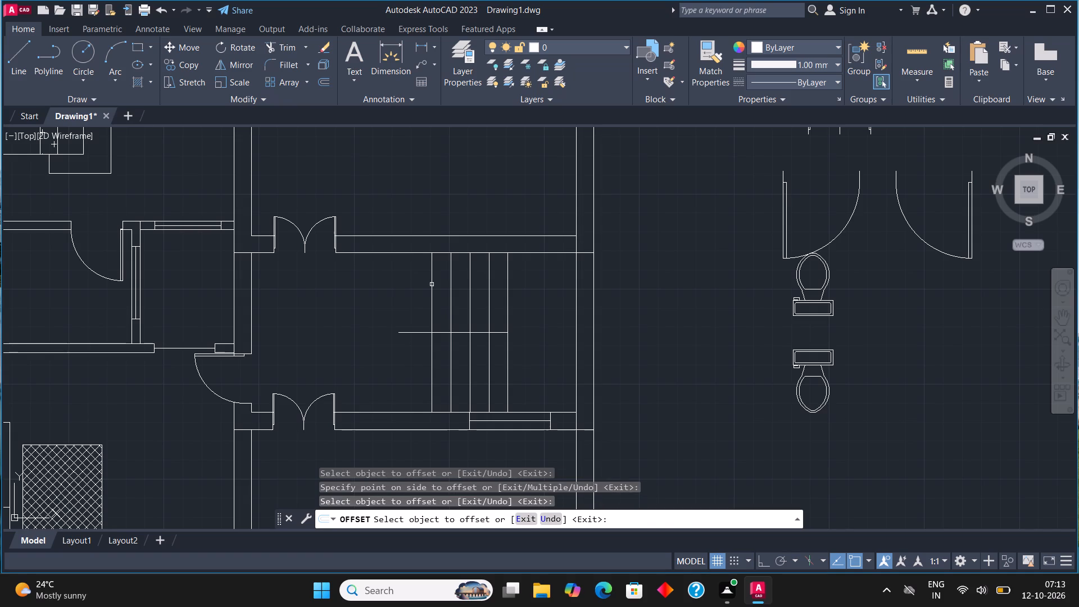
pyautogui.click(432, 284)
pyautogui.click(402, 272)
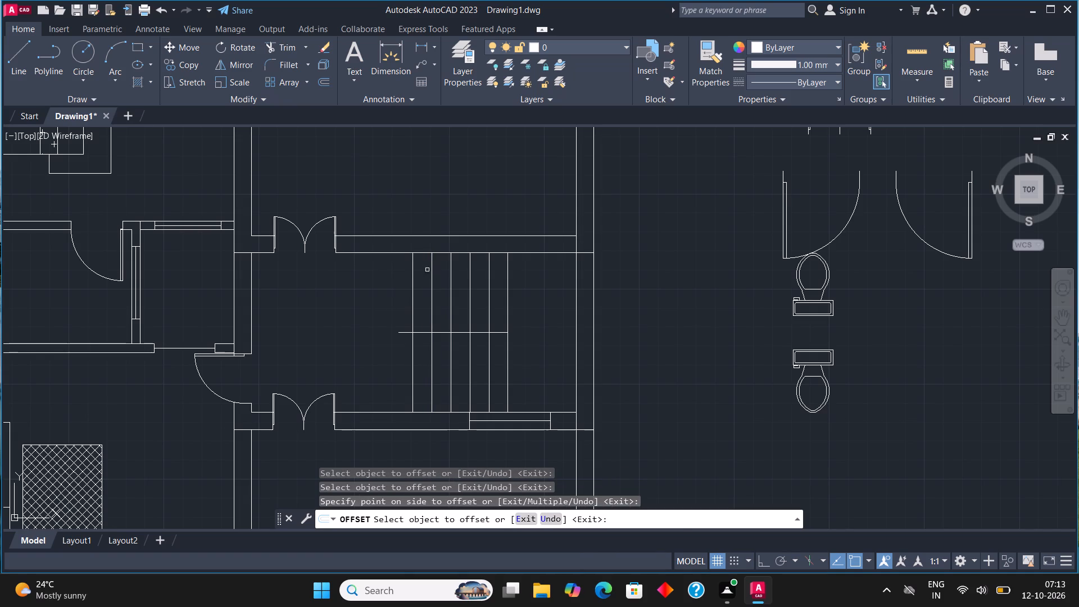
pyautogui.click(412, 266)
pyautogui.click(387, 269)
pyautogui.click(393, 275)
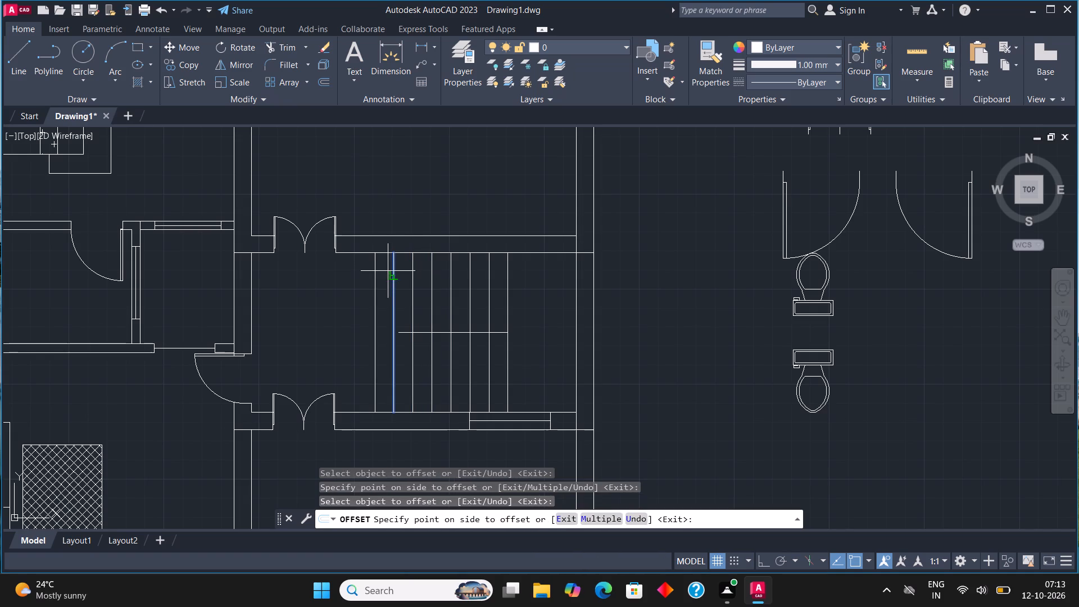
pyautogui.click(378, 266)
pyautogui.click(375, 273)
pyautogui.click(357, 264)
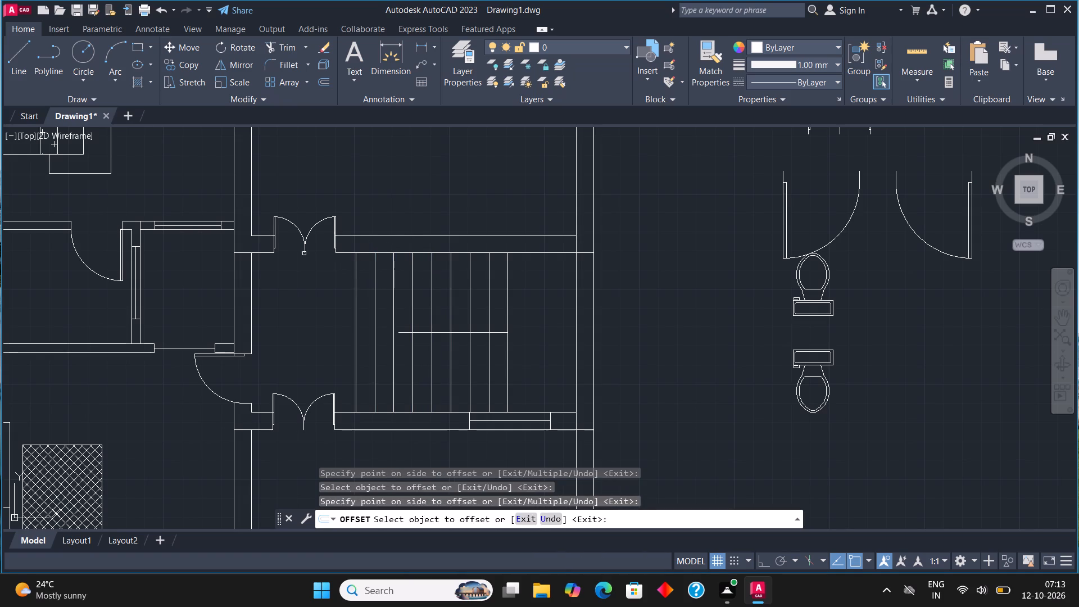
pyautogui.press('Escape')
# Draw a line continuing the staircase's horizontal middle line to the last tread line near the double doors.
pyautogui.click(7, 47)
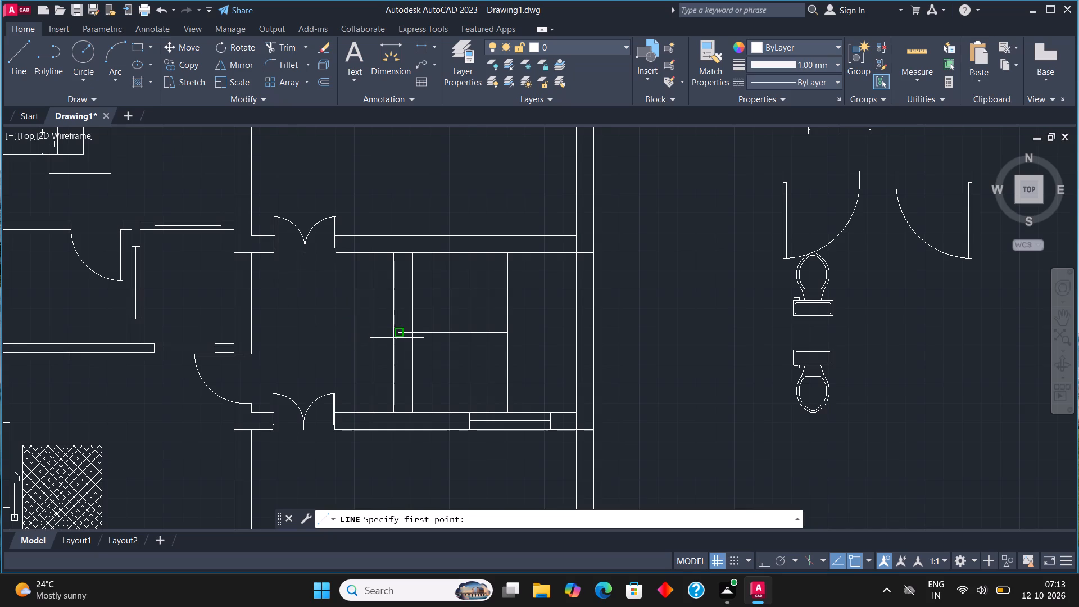
pyautogui.click(397, 338)
pyautogui.click(360, 332)
pyautogui.press('Escape')
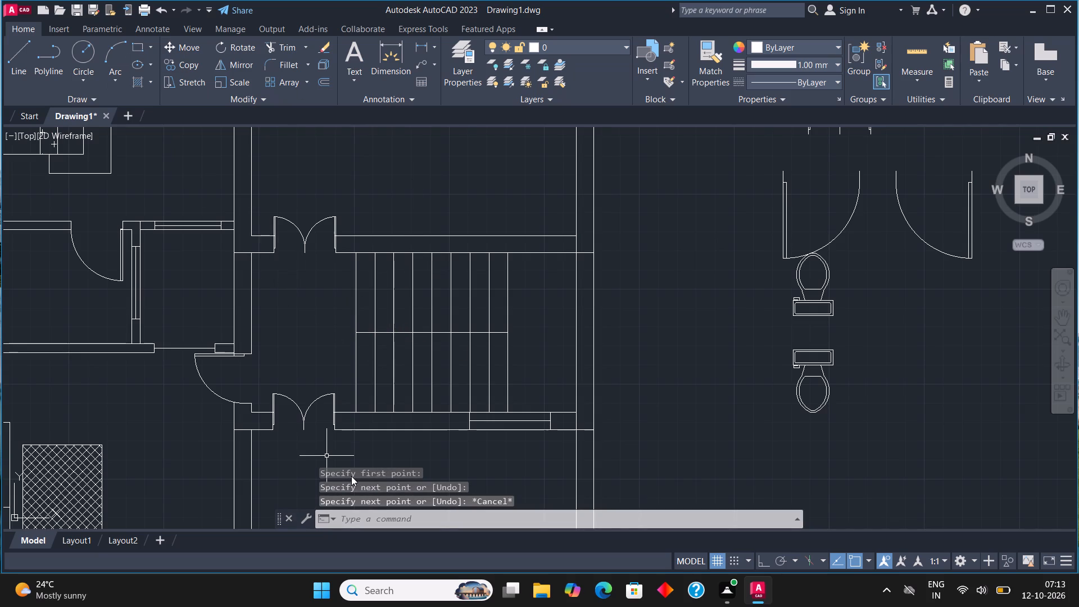
# Make ACAD_ISO02W100 the current linetype.
pyautogui.write('li')
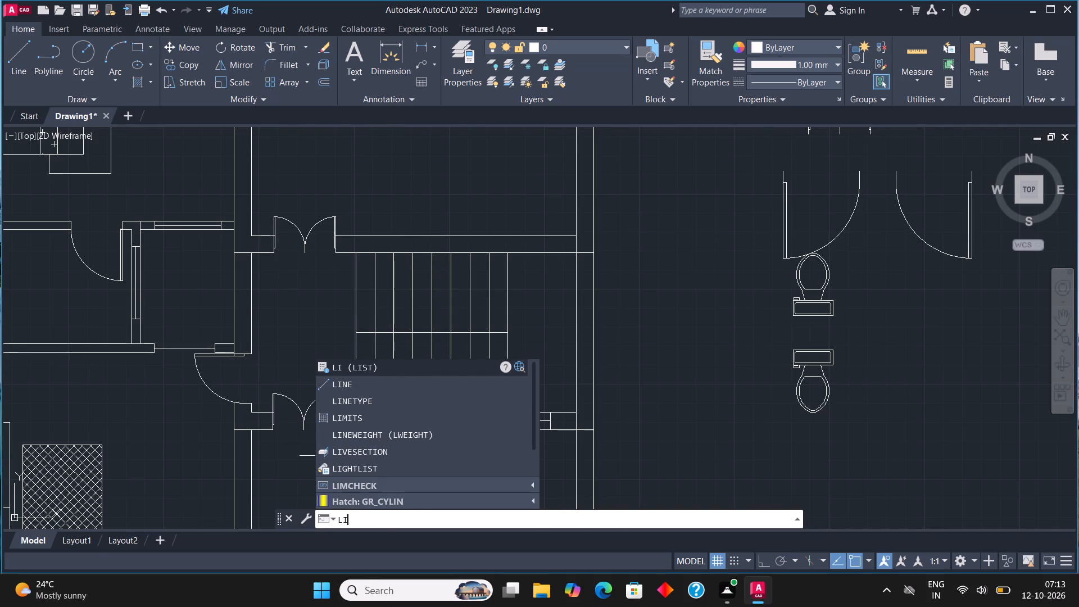
pyautogui.click(392, 398)
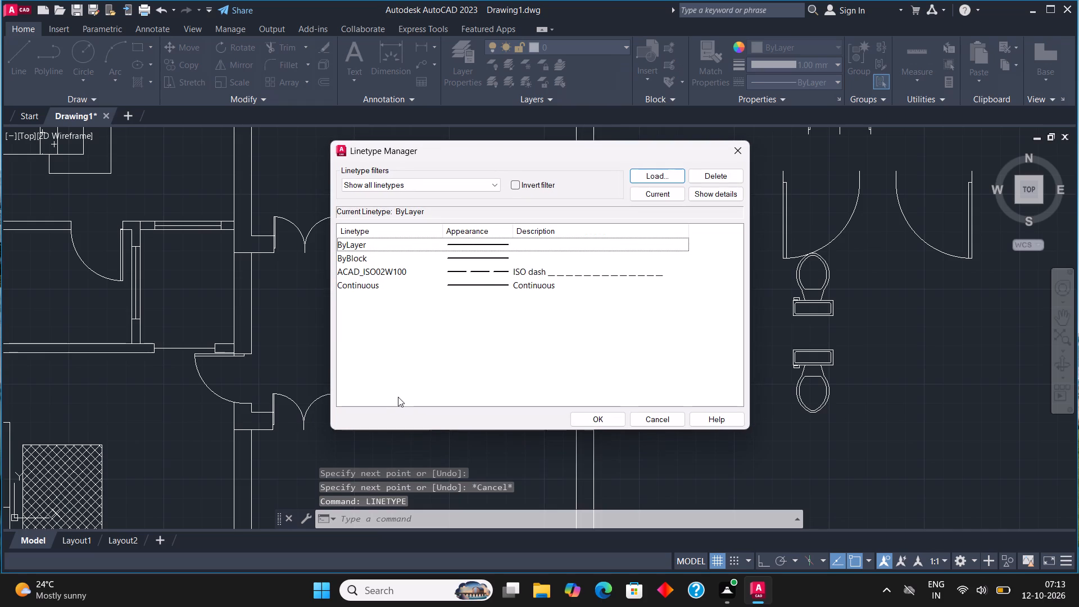
pyautogui.click(498, 268)
pyautogui.click(669, 193)
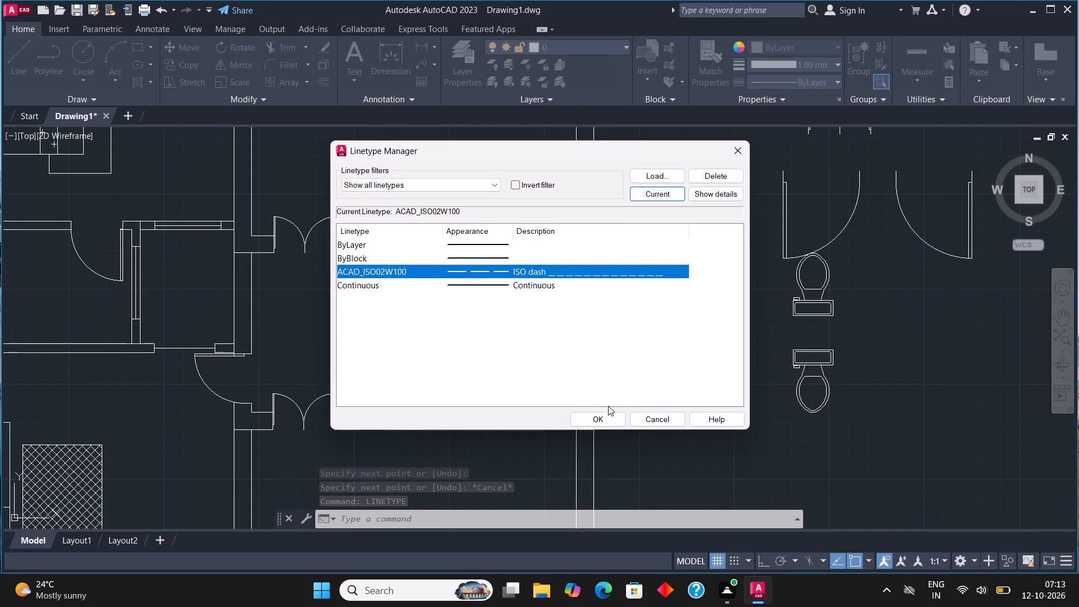
pyautogui.click(603, 420)
# Draw three dashed landing lines from the stair middle line's end: straight to the outer wall and diagonally to both landing corners.
pyautogui.click(12, 54)
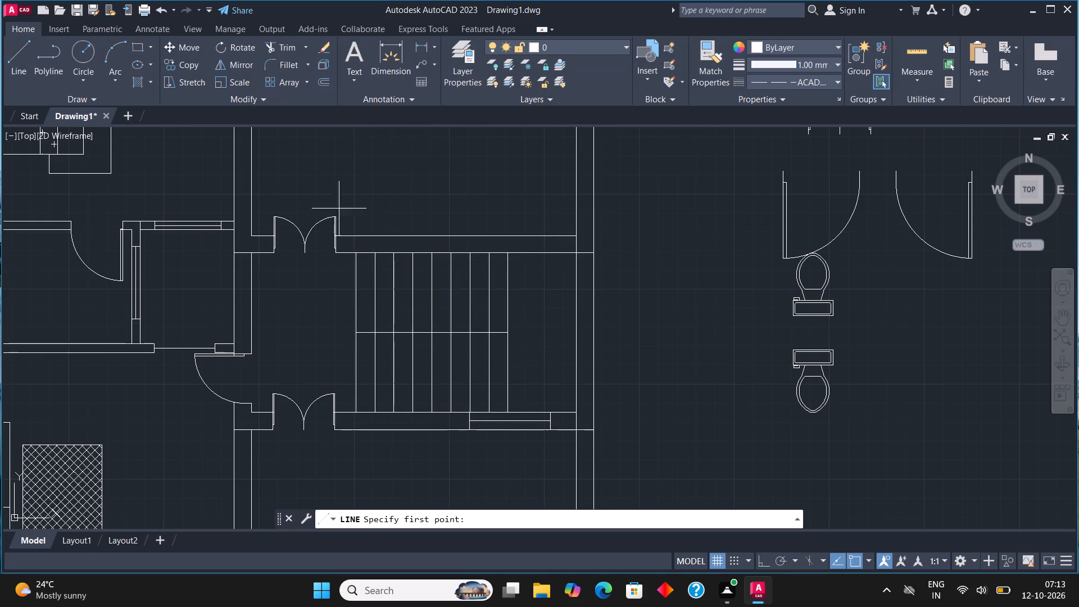
pyautogui.click(511, 332)
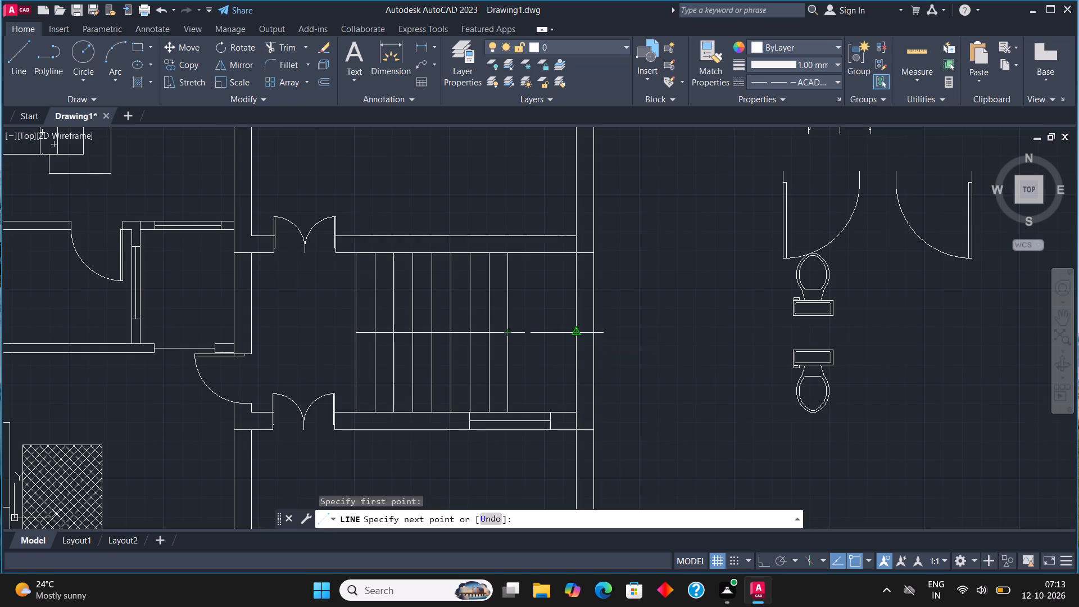
pyautogui.click(575, 329)
pyautogui.click(21, 44)
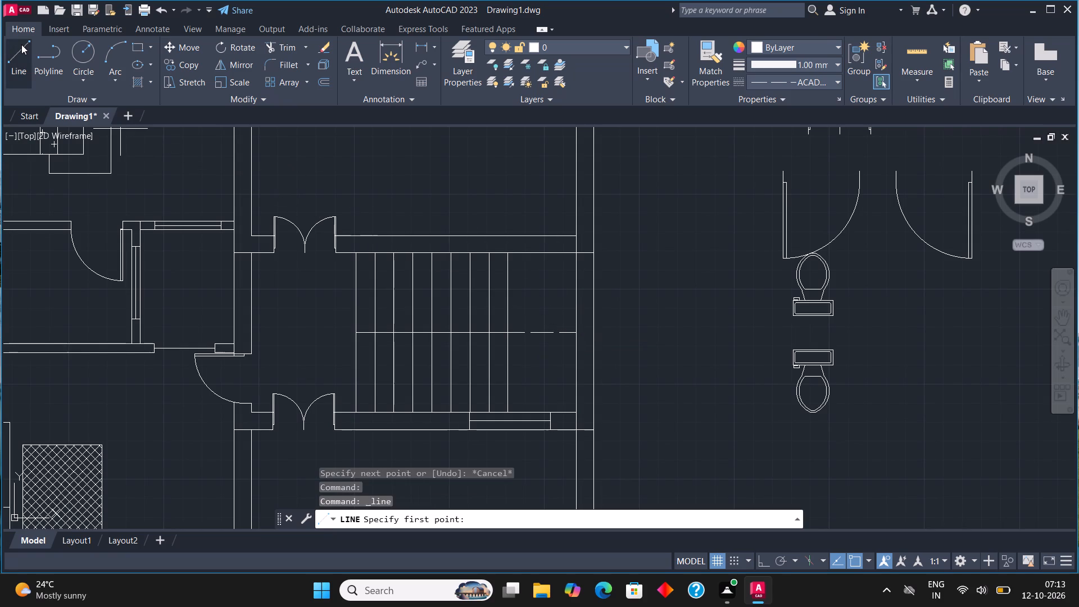
pyautogui.click(512, 334)
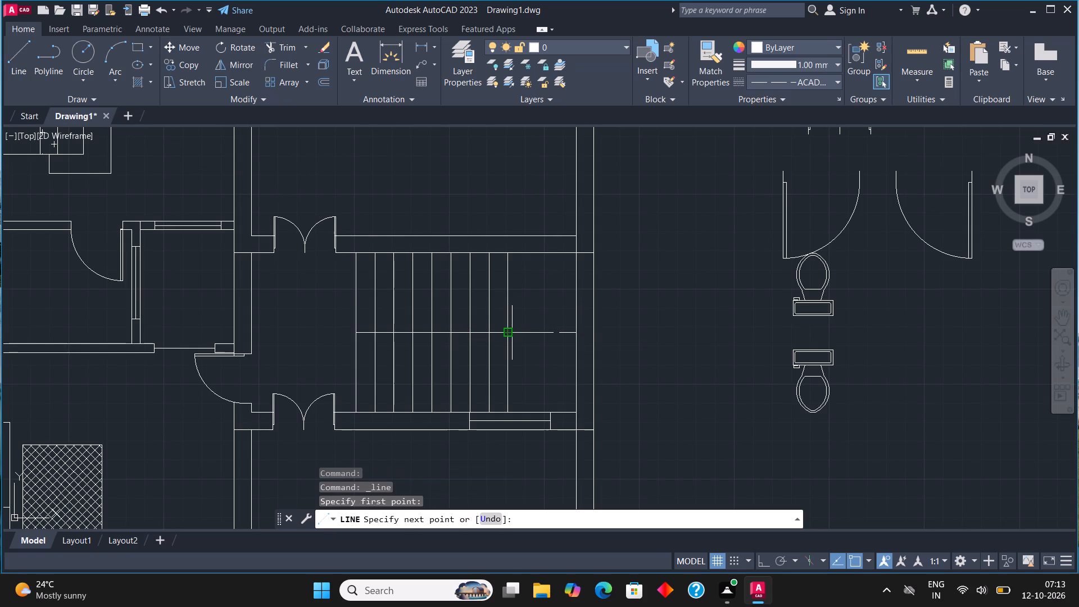
pyautogui.click(573, 254)
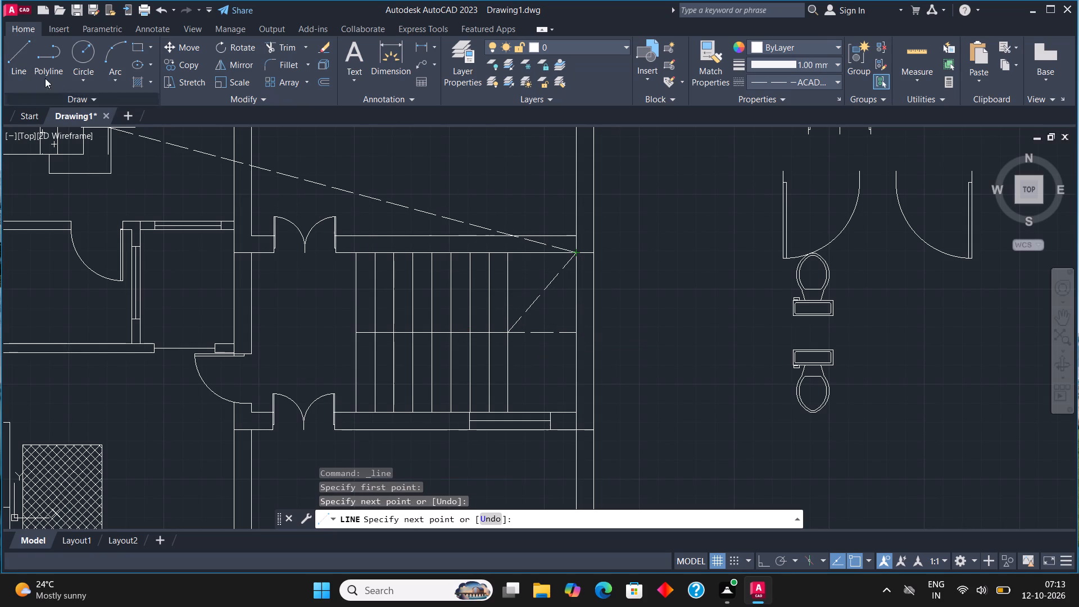
pyautogui.click(16, 49)
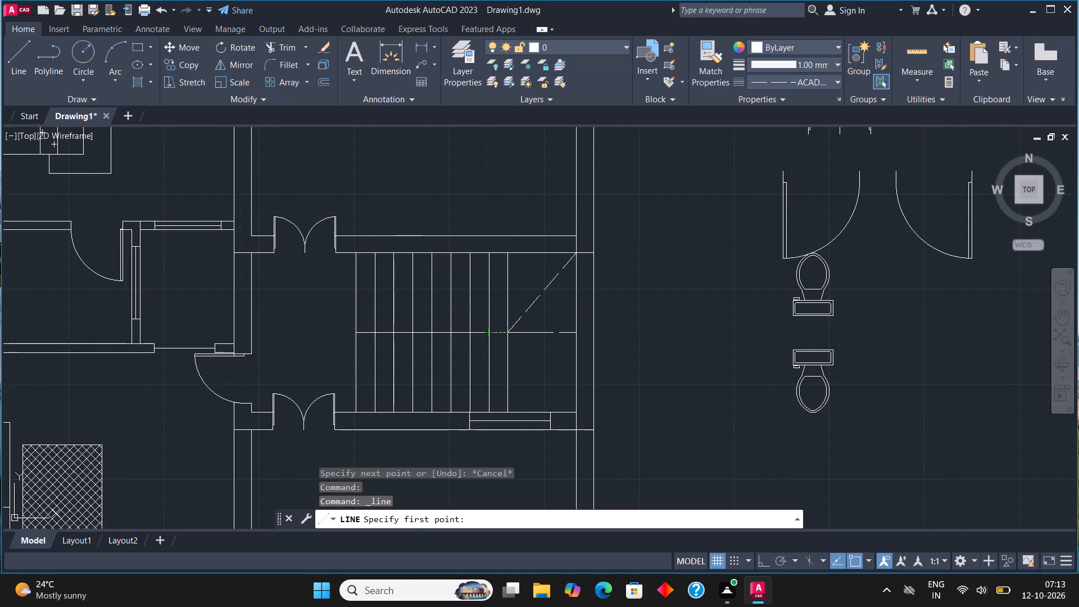
pyautogui.click(511, 337)
pyautogui.click(579, 409)
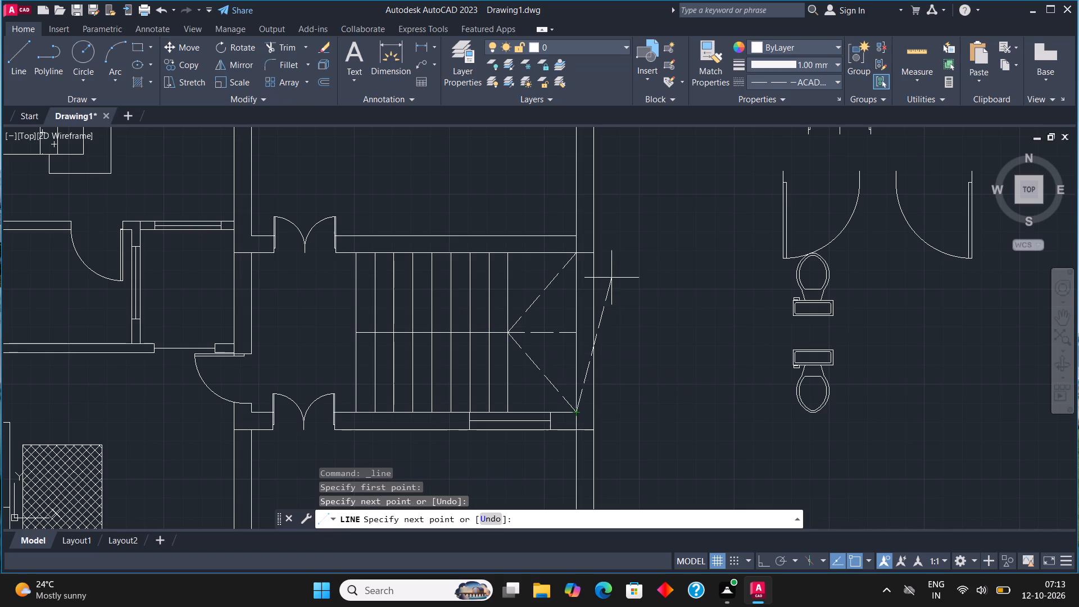
pyautogui.press('Escape')
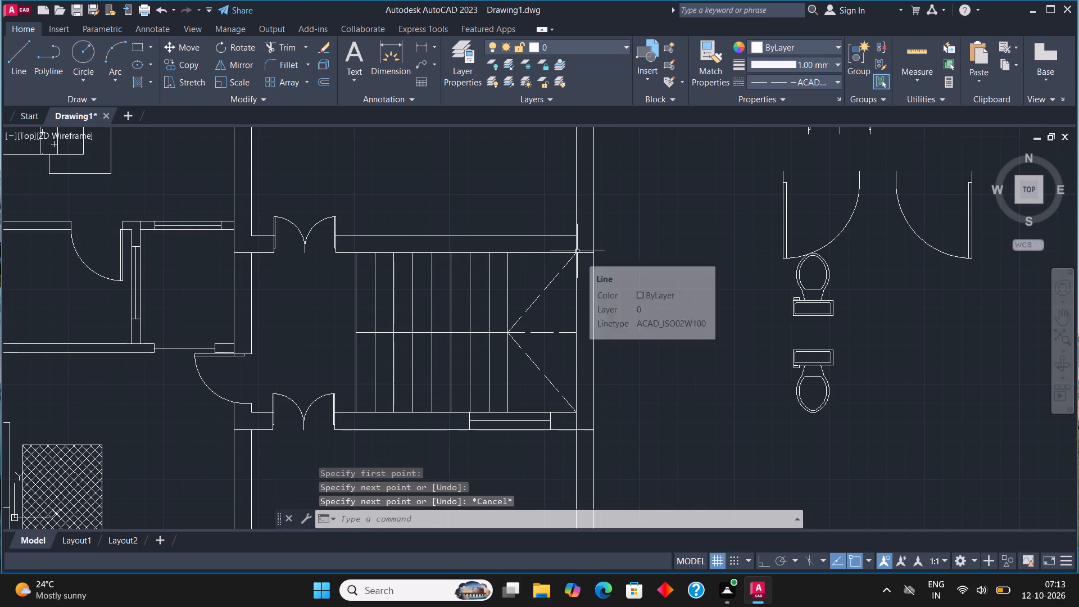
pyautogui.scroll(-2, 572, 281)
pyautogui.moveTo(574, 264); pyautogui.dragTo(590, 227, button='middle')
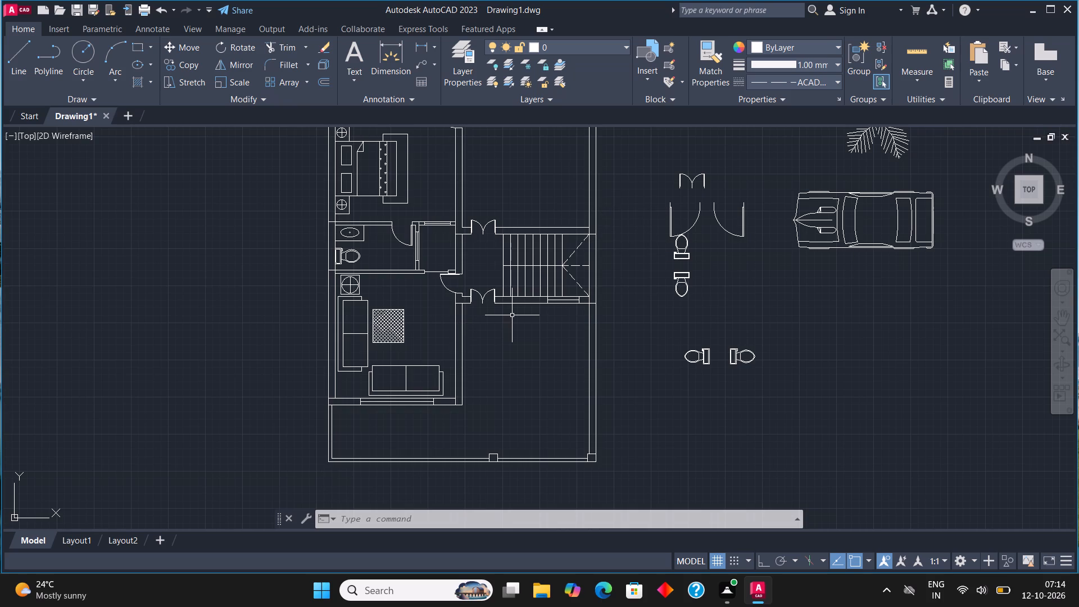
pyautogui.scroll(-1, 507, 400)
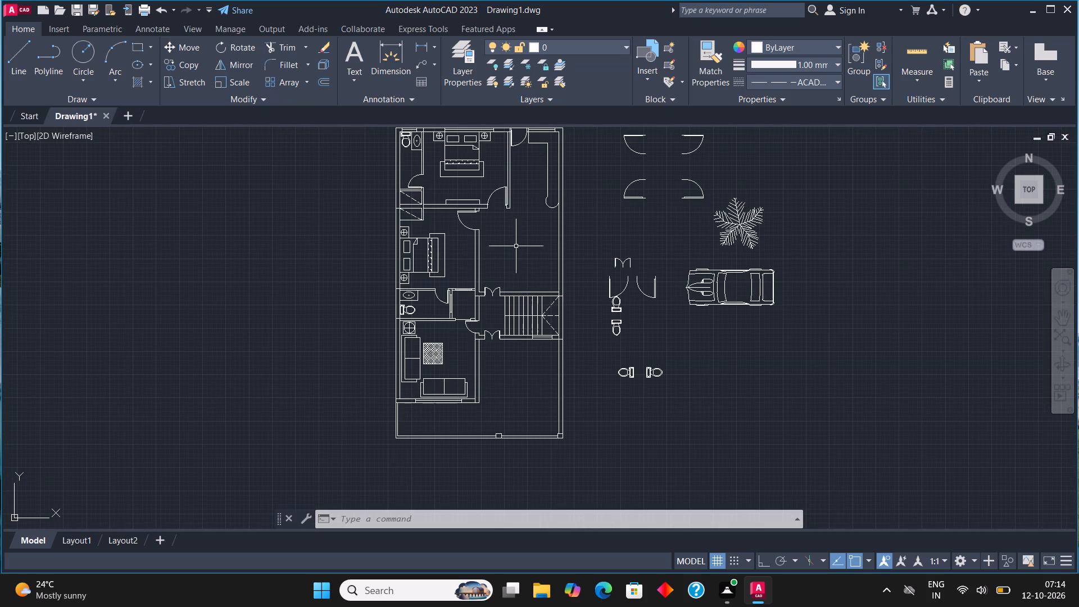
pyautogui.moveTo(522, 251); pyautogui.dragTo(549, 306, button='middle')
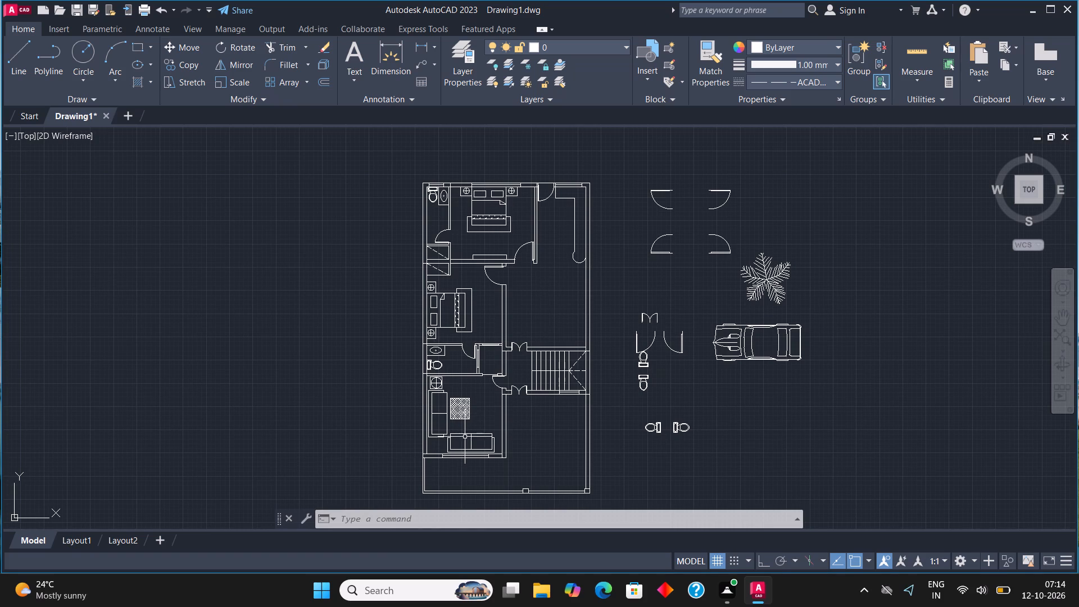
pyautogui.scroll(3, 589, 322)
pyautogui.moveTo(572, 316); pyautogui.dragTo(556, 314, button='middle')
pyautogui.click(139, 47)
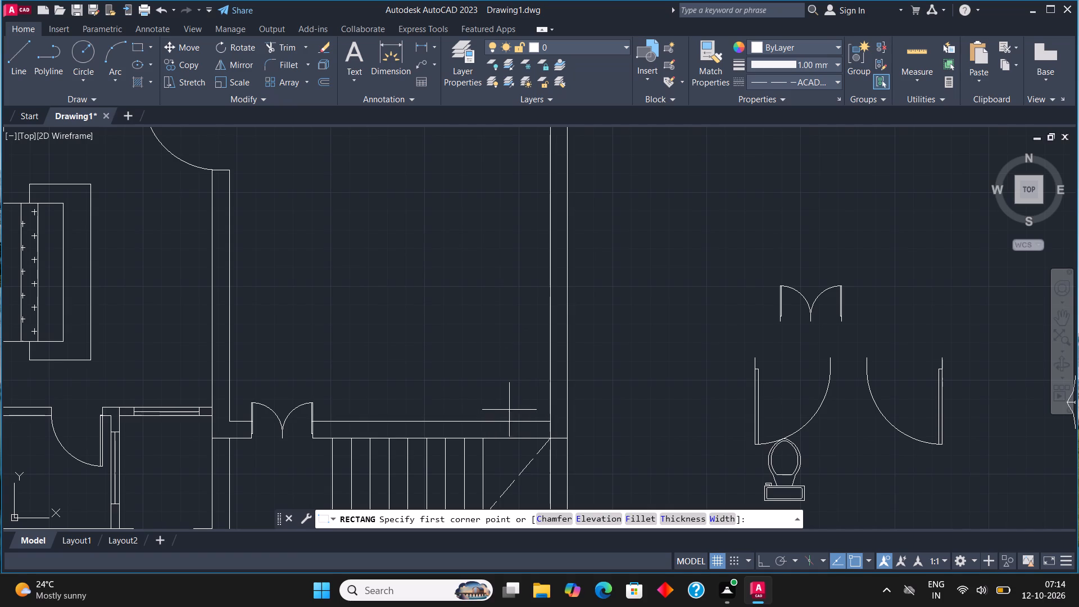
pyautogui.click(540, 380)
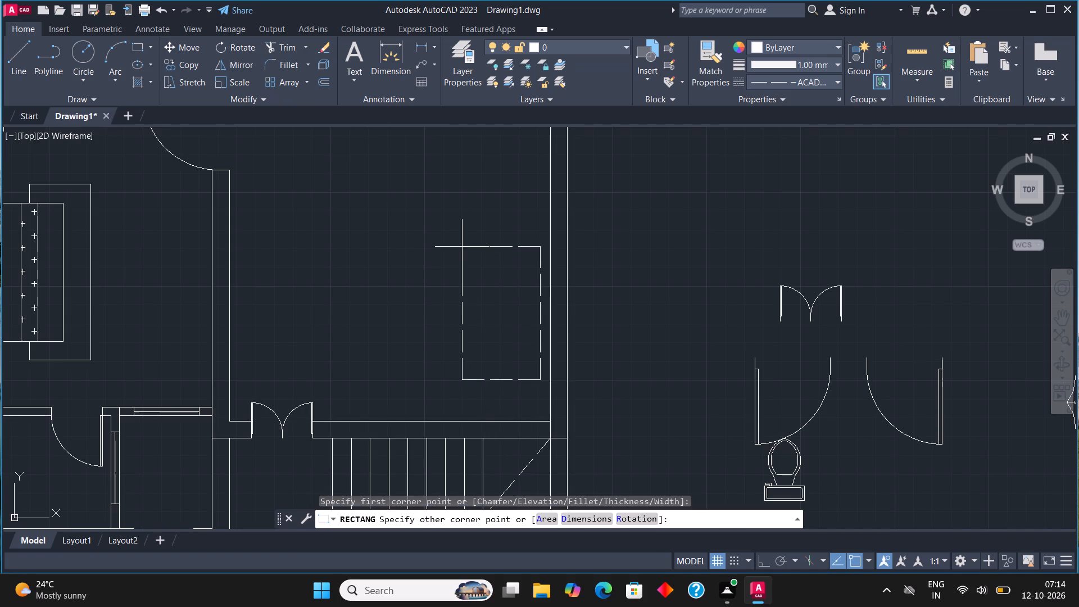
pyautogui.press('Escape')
# Make ByLayer the current linetype again.
pyautogui.write('li')
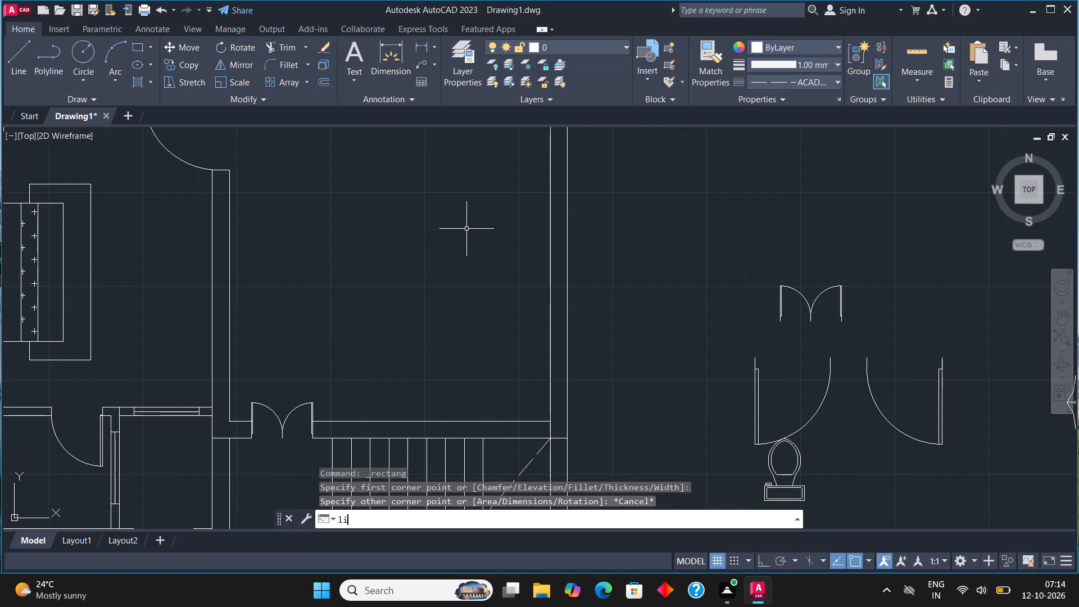
pyautogui.click(401, 406)
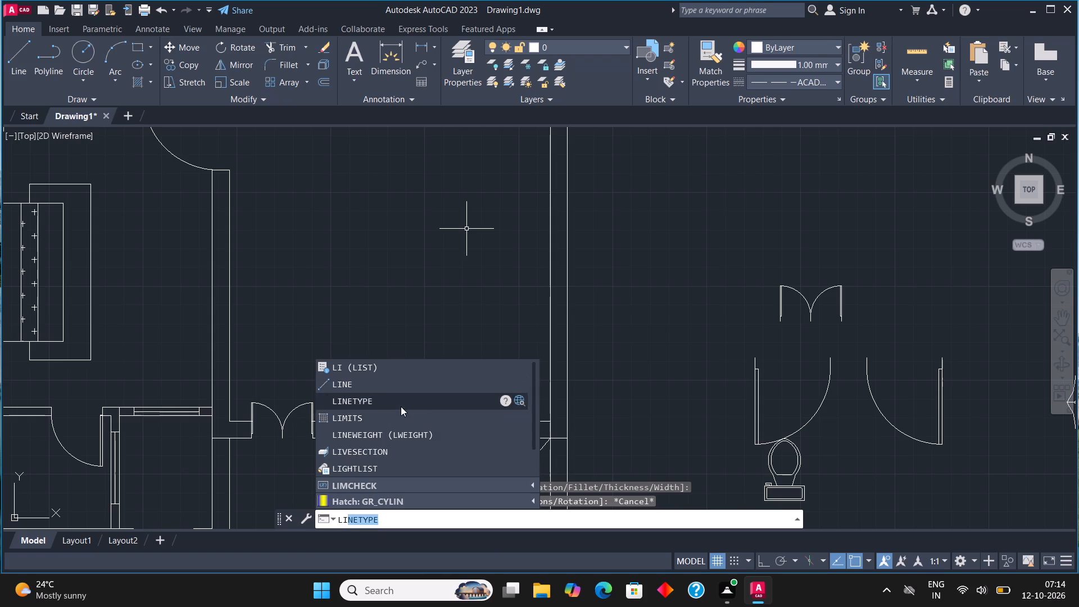
pyautogui.click(509, 244)
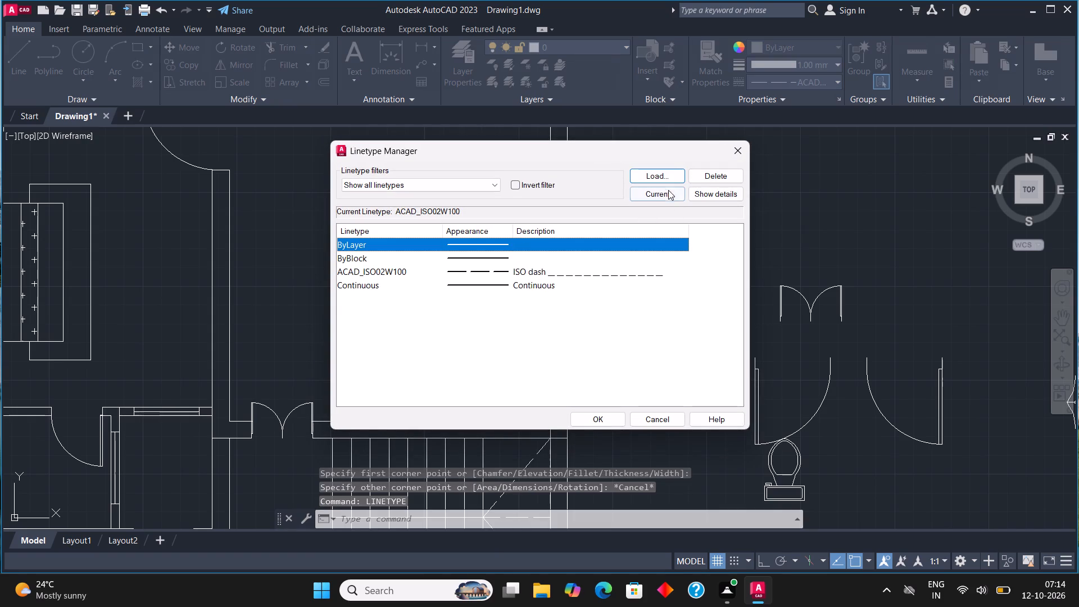
pyautogui.click(669, 188)
pyautogui.click(594, 419)
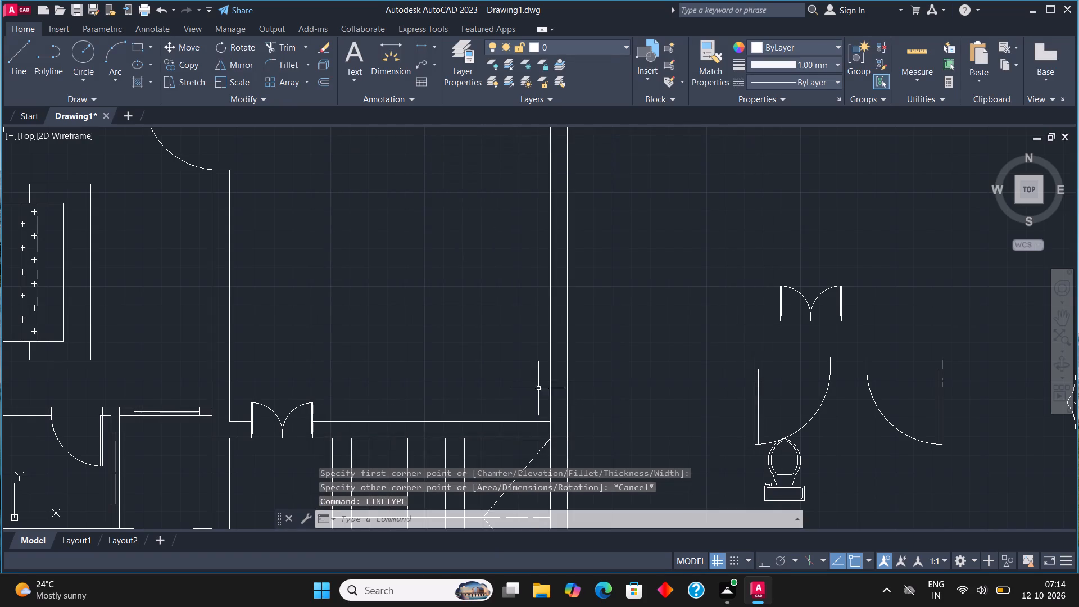
# Draw an upright table rectangle close to the outer wall in the open hall above the staircase.
pyautogui.click(138, 49)
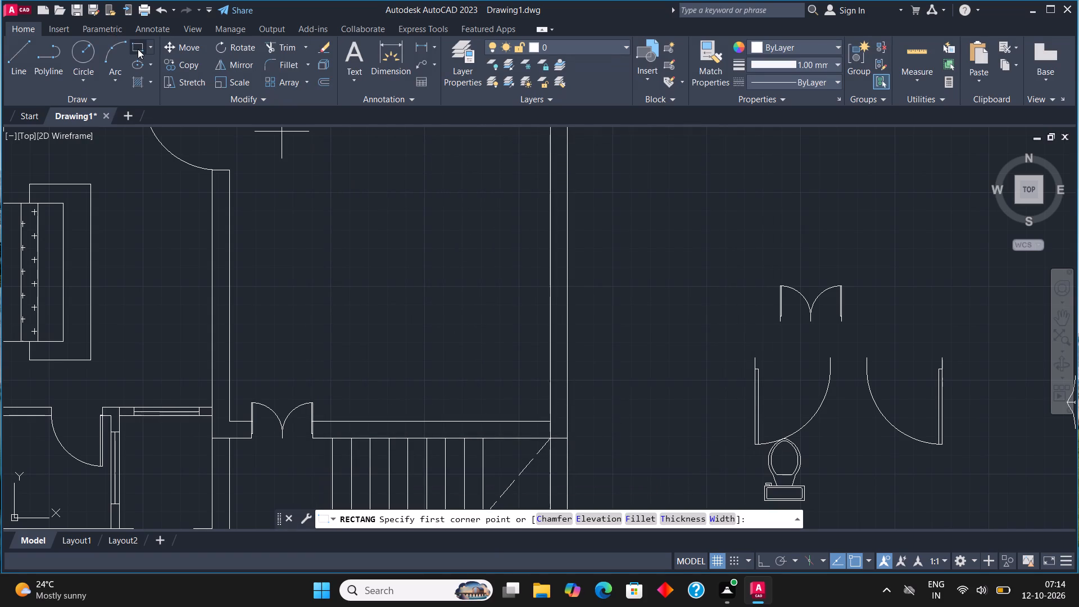
pyautogui.click(538, 362)
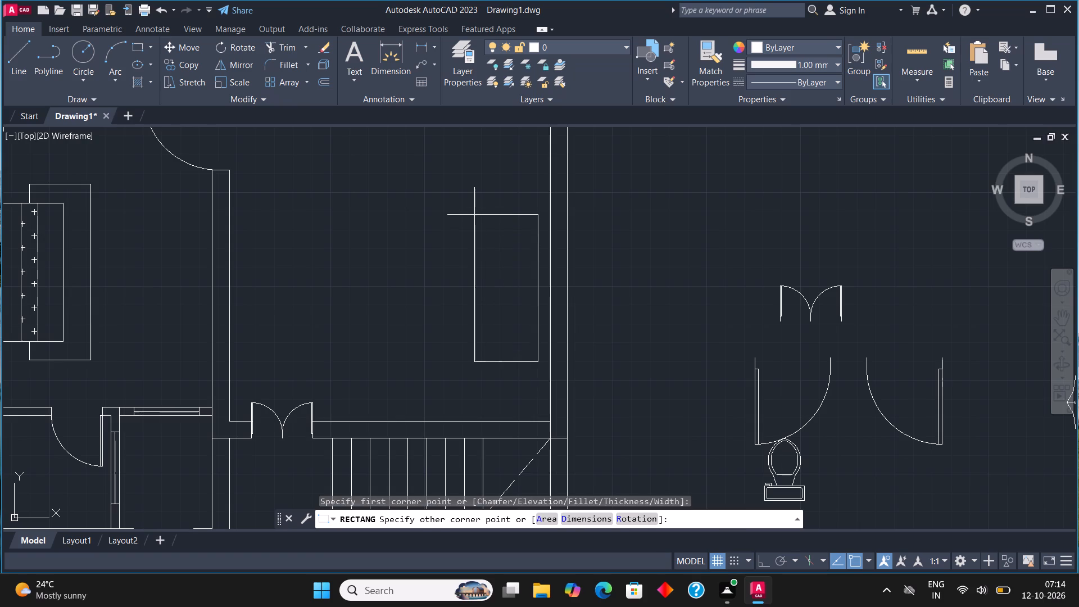
pyautogui.click(474, 213)
pyautogui.scroll(-1, 474, 213)
pyautogui.moveTo(479, 222); pyautogui.dragTo(457, 291, button='middle')
pyautogui.scroll(1, 500, 325)
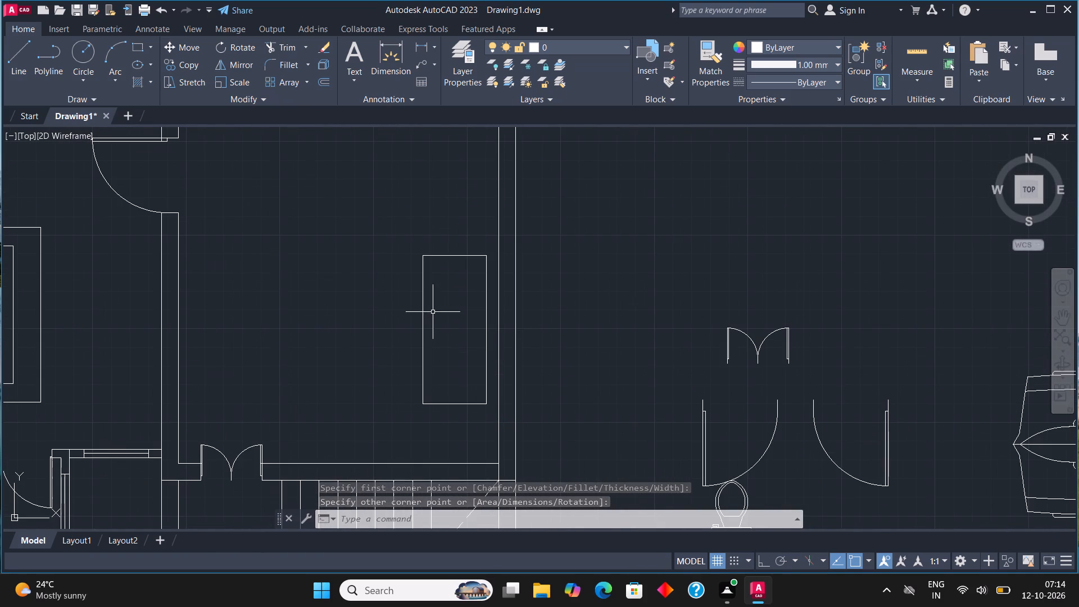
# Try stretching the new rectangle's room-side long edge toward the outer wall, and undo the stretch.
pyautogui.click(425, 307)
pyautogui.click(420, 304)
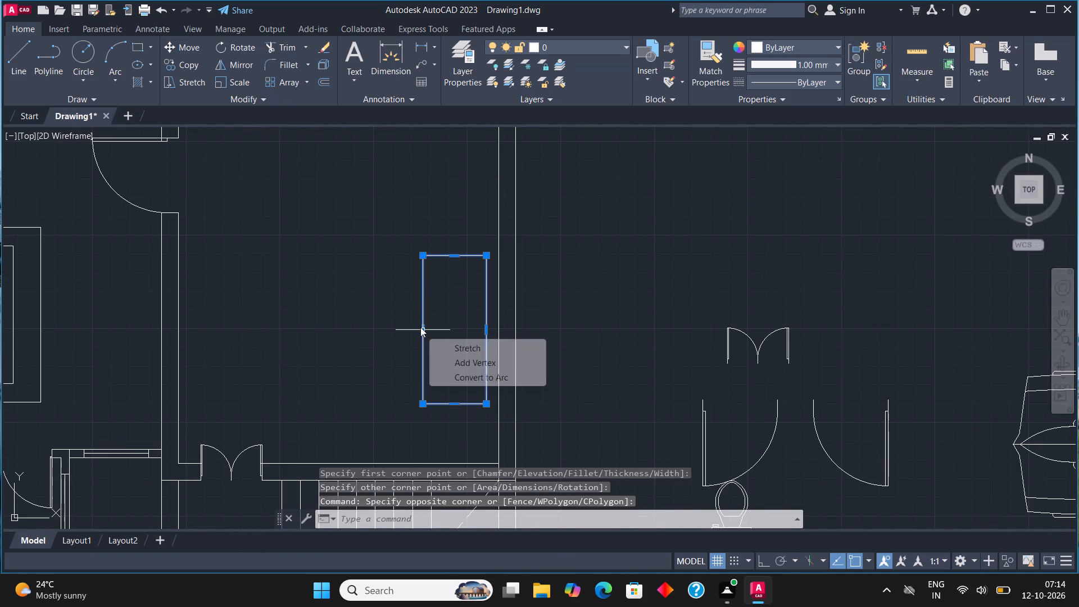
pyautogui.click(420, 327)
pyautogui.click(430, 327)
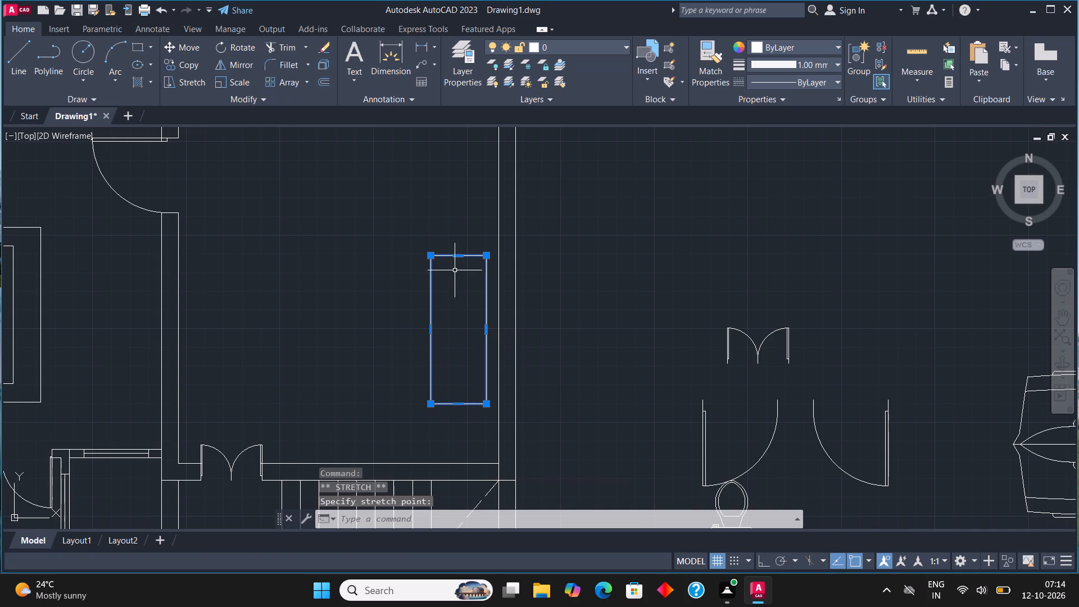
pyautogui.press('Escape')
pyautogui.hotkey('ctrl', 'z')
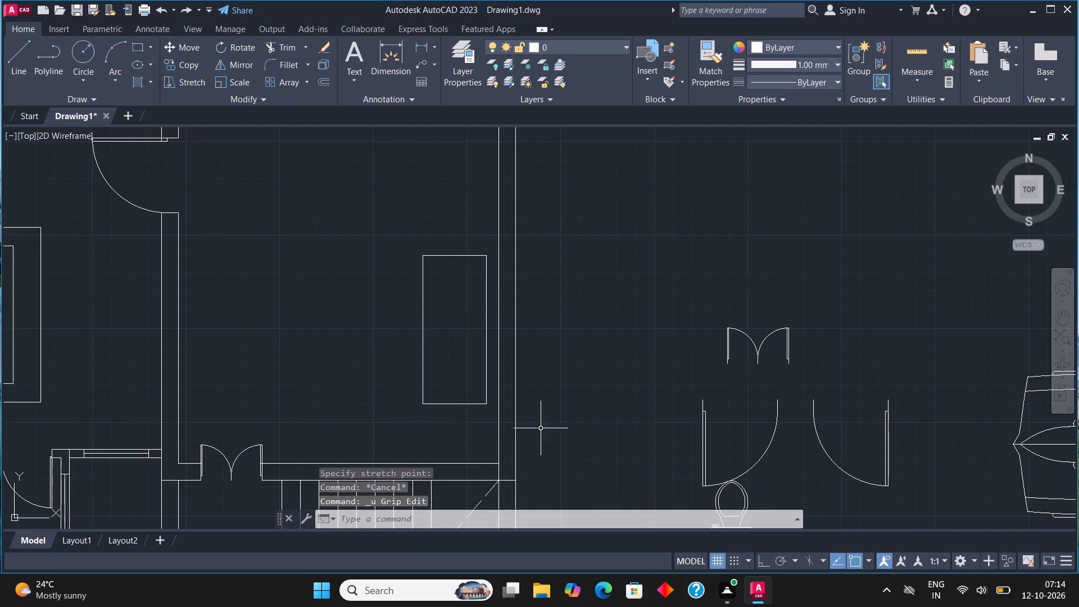
# With Ortho on, narrow the hall rectangle by stretching its room-side long edge toward the outer wall.
pyautogui.press('F8')
pyautogui.click(420, 321)
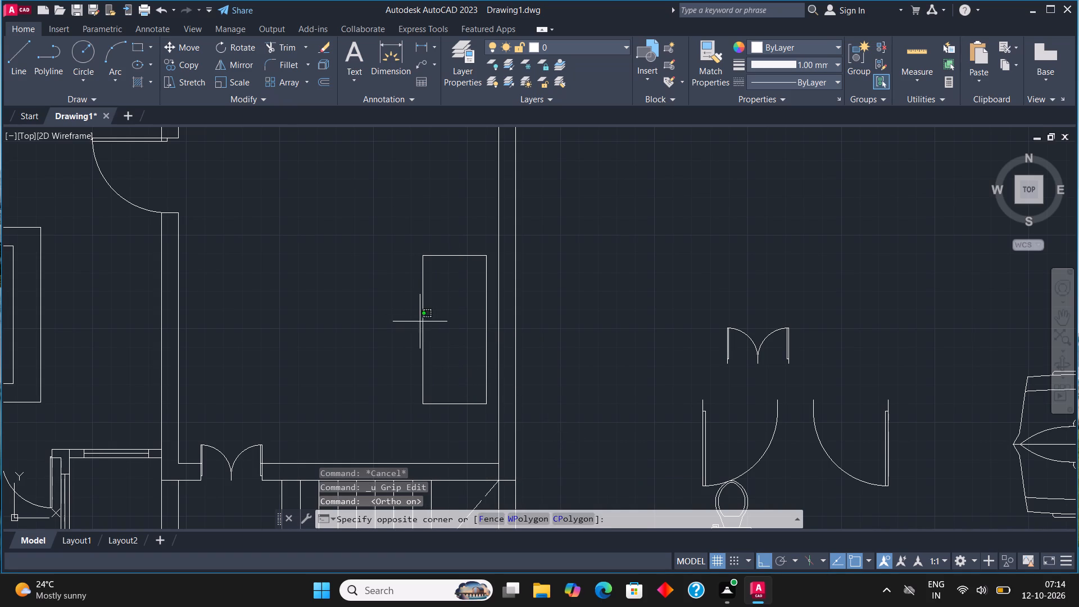
pyautogui.click(421, 339)
pyautogui.click(425, 341)
pyautogui.click(414, 330)
pyautogui.scroll(2, 424, 341)
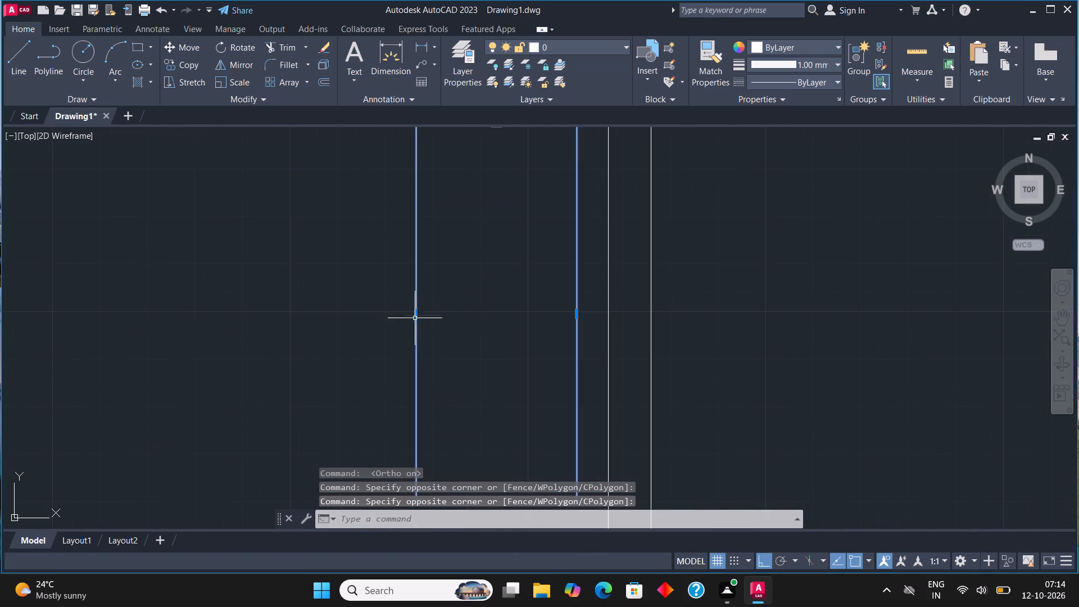
pyautogui.click(412, 315)
pyautogui.click(443, 318)
pyautogui.scroll(-2, 463, 304)
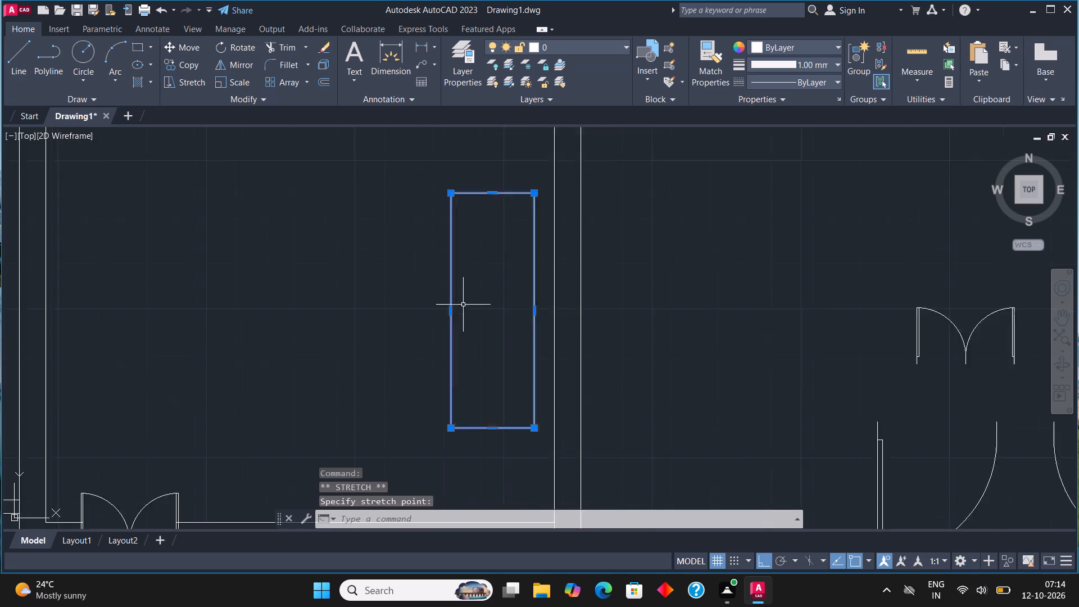
pyautogui.scroll(-1, 463, 305)
pyautogui.press('Escape')
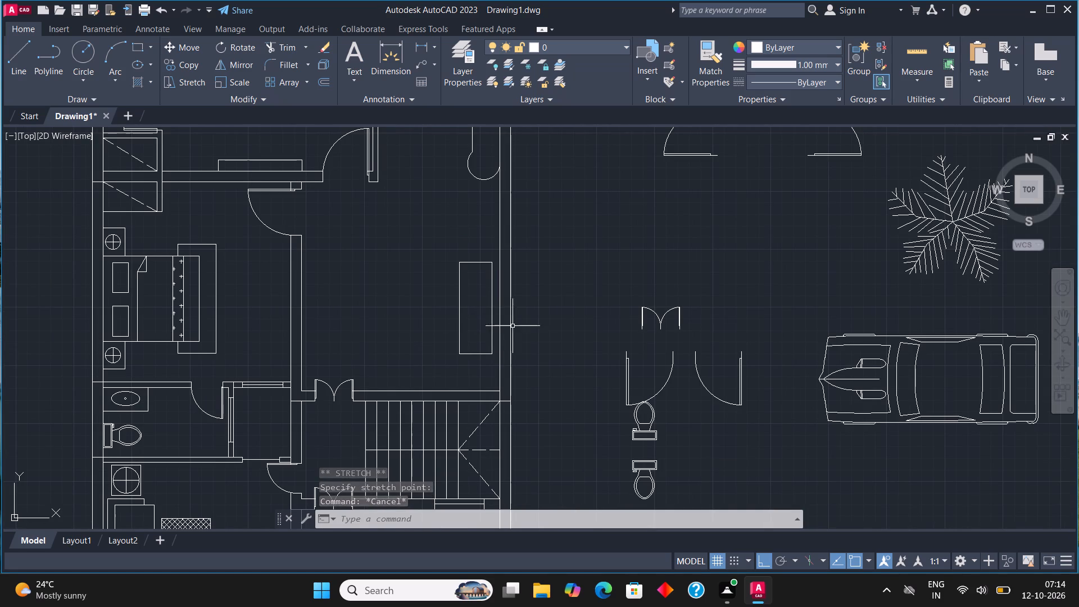
# Draw outer sofa lines from the rectangle's lower room-side corner, around its lower end and up along its wall side, slightly past the upper edge.
pyautogui.moveTo(515, 318); pyautogui.dragTo(507, 300, button='middle')
pyautogui.scroll(2, 507, 298)
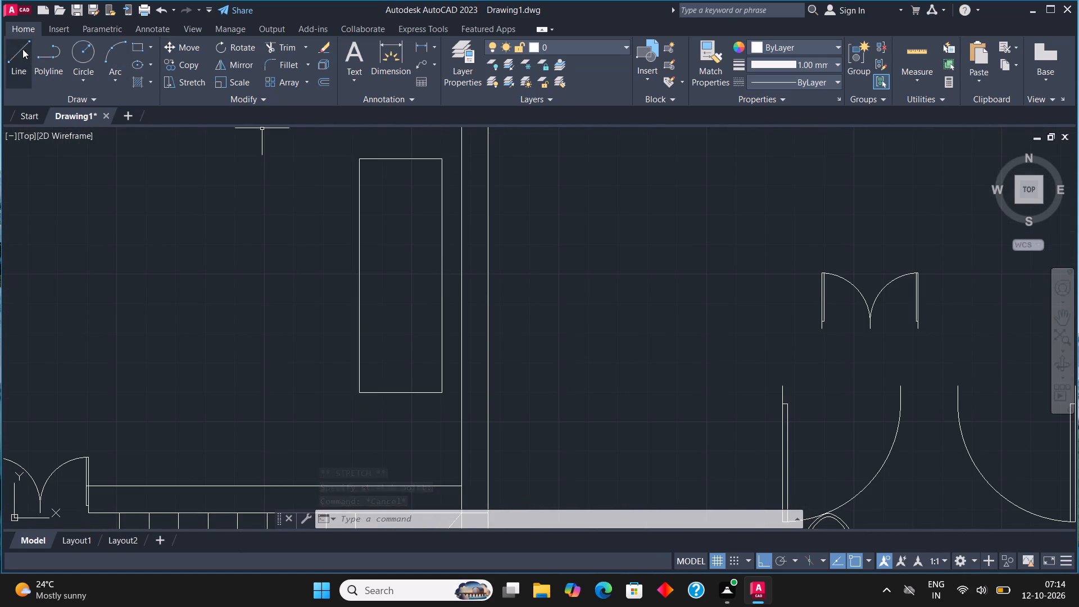
pyautogui.click(20, 46)
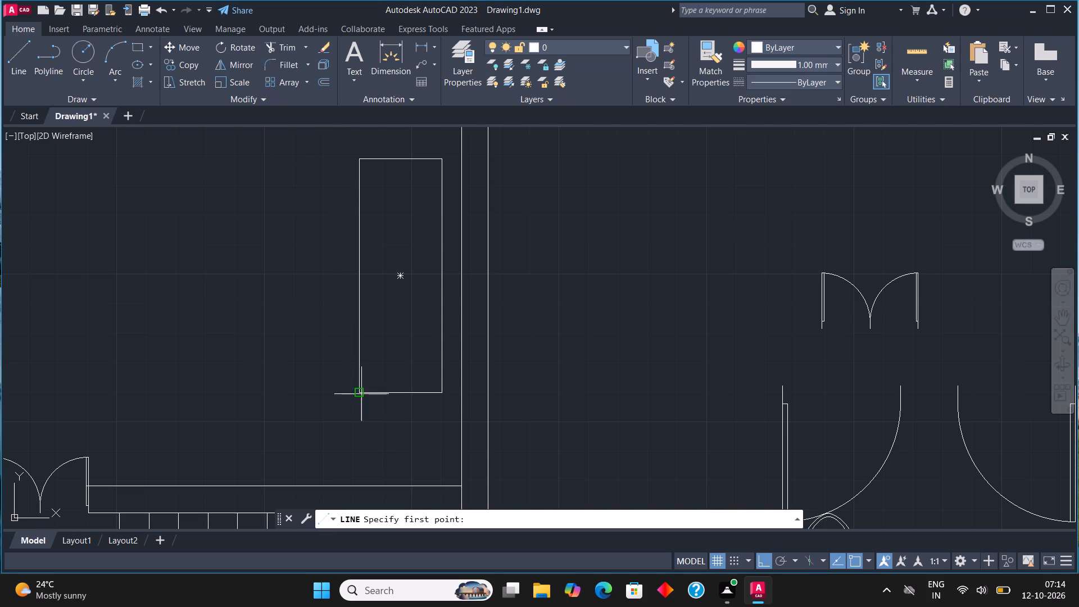
pyautogui.click(360, 393)
pyautogui.click(360, 403)
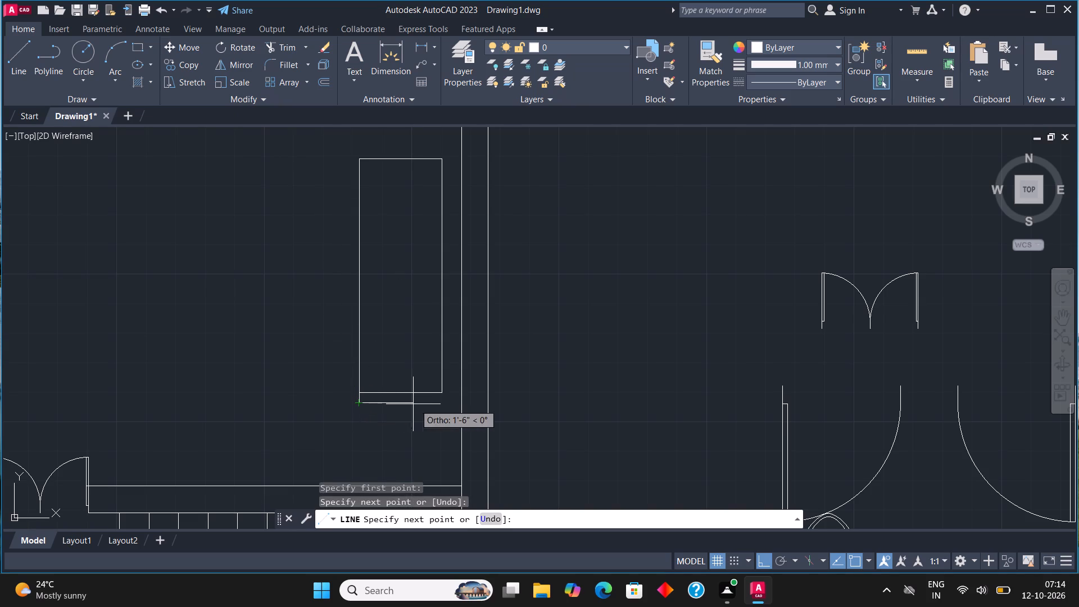
pyautogui.click(451, 402)
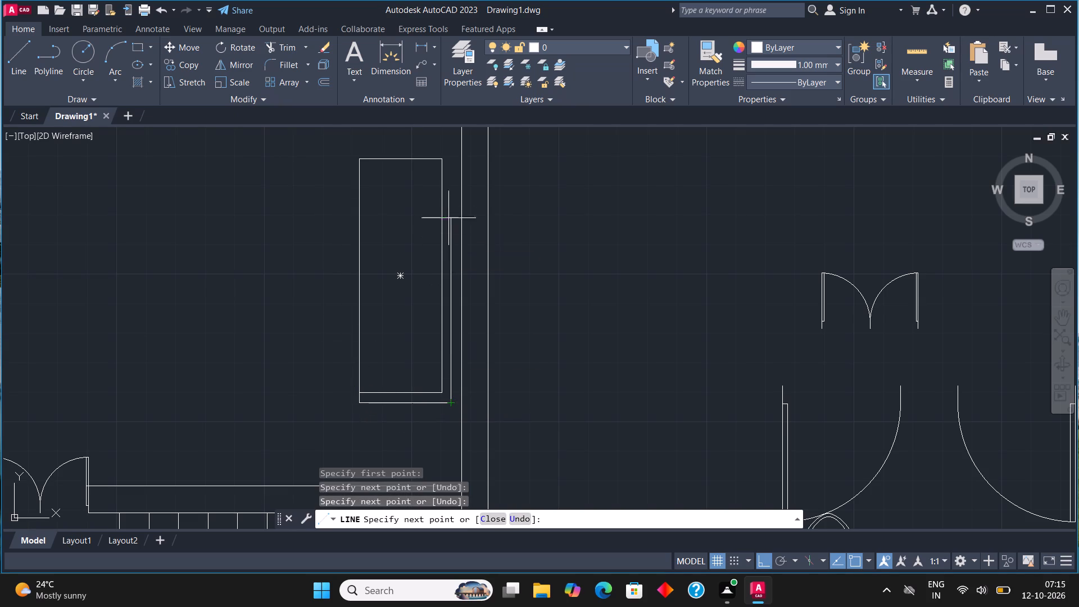
pyautogui.click(452, 152)
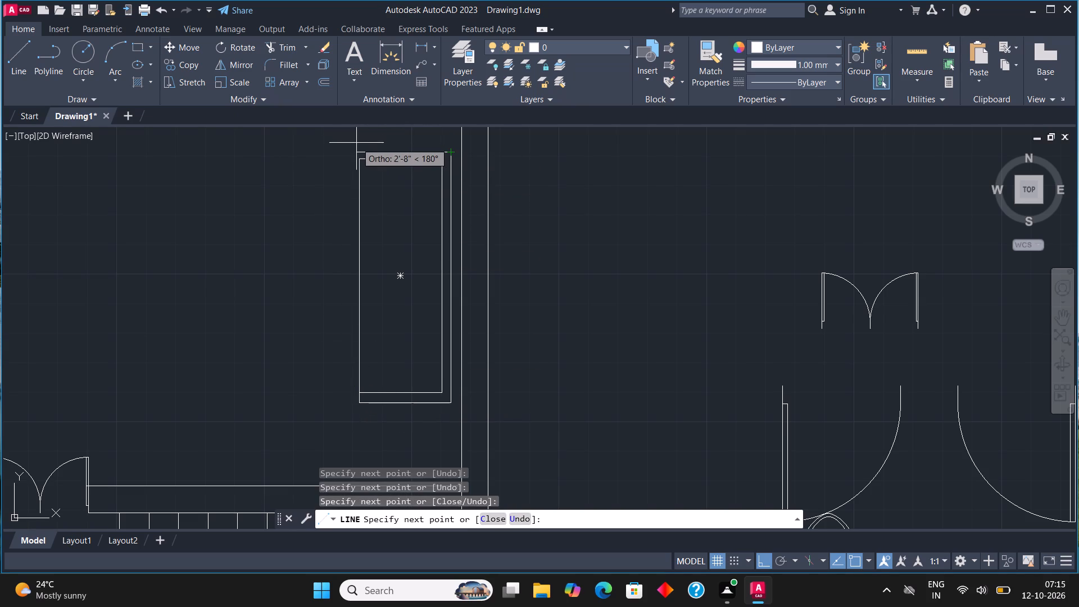
pyautogui.press('Escape')
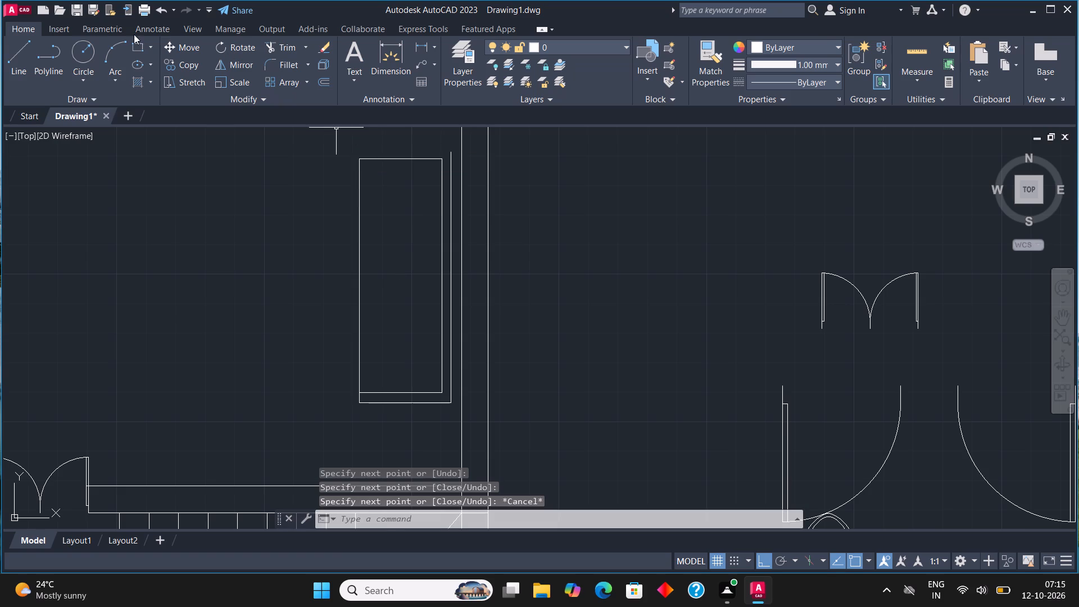
# Draw a short line up from the rectangle's upper room-side corner, continued partway parallel to its upper edge.
pyautogui.click(19, 50)
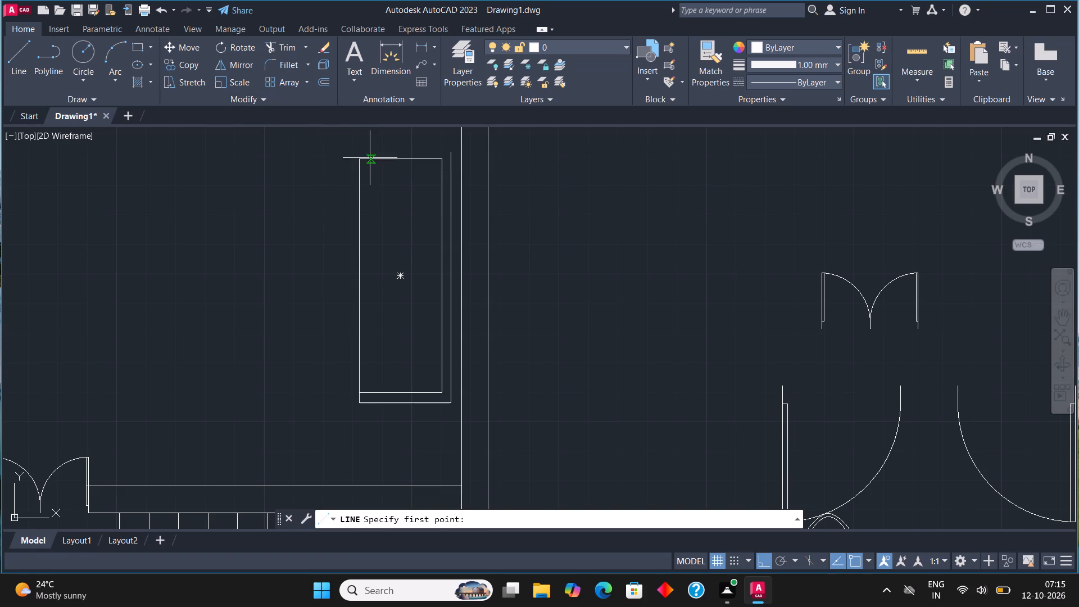
pyautogui.click(361, 157)
pyautogui.click(361, 146)
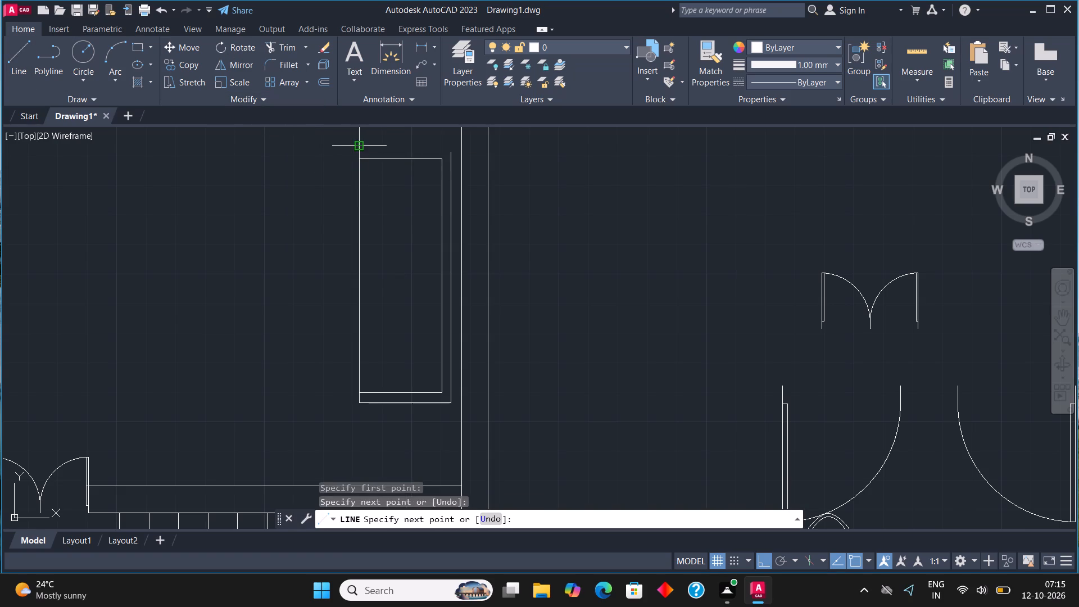
pyautogui.click(418, 150)
pyautogui.press('Escape')
# Move the upper outer line about 1" closer to the rectangle's upper edge.
pyautogui.scroll(2, 394, 149)
pyautogui.scroll(-2, 383, 148)
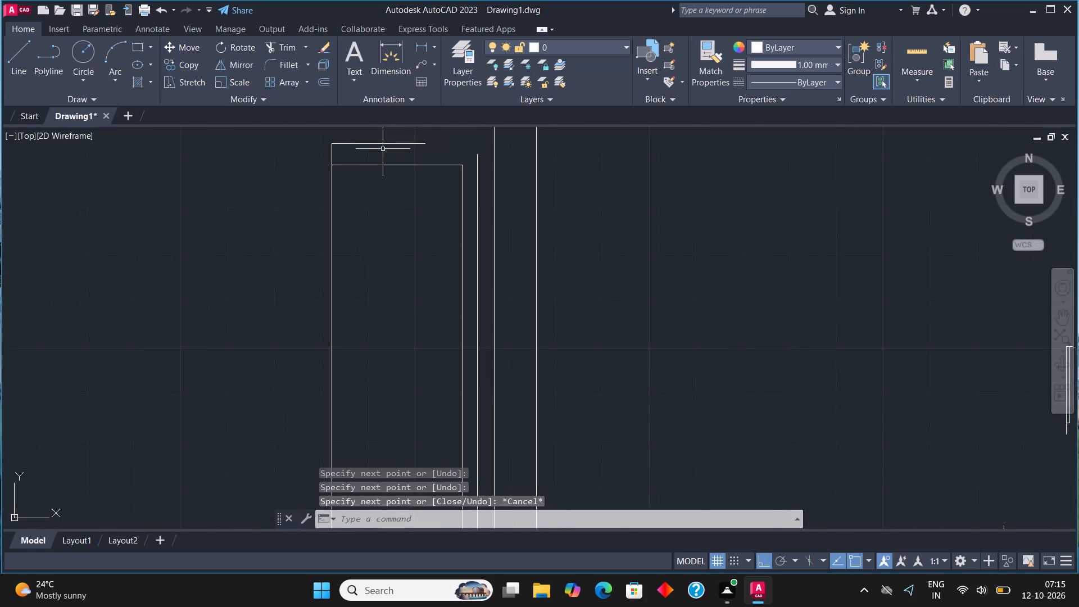
pyautogui.moveTo(386, 152); pyautogui.dragTo(388, 201, button='middle')
pyautogui.scroll(1, 383, 188)
pyautogui.click(377, 201)
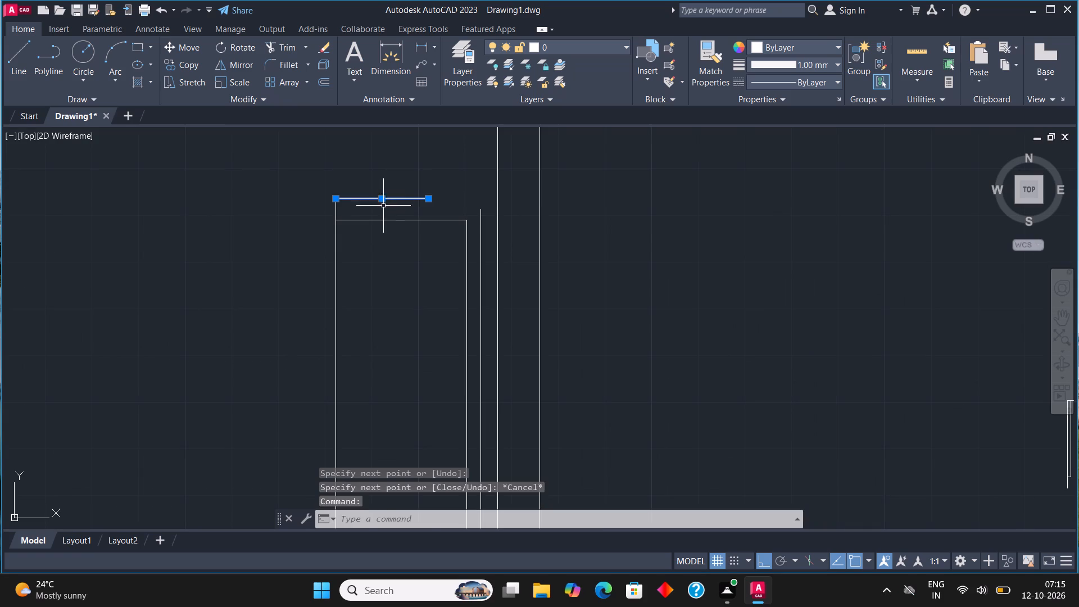
pyautogui.click(384, 201)
pyautogui.click(384, 206)
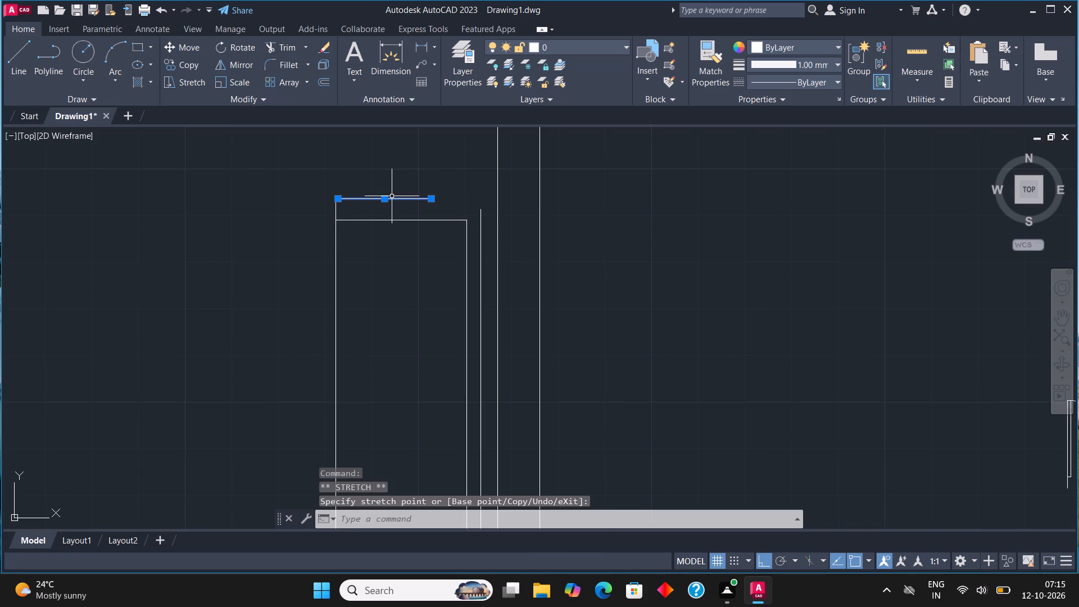
pyautogui.scroll(2, 382, 201)
pyautogui.click(386, 195)
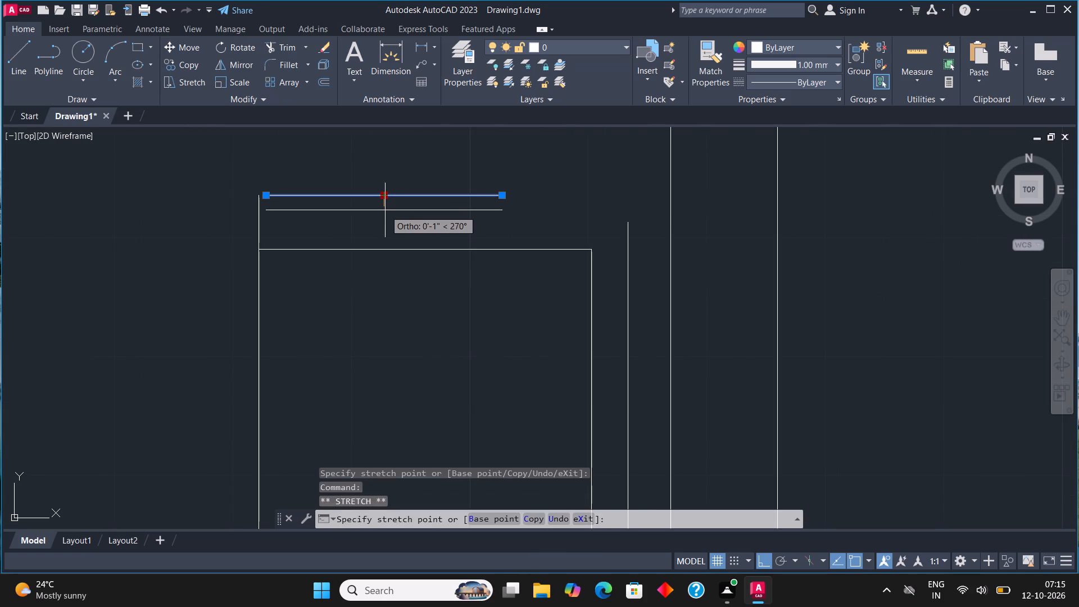
pyautogui.click(385, 211)
pyautogui.scroll(-1, 400, 197)
pyautogui.press('Escape')
pyautogui.scroll(-1, 478, 187)
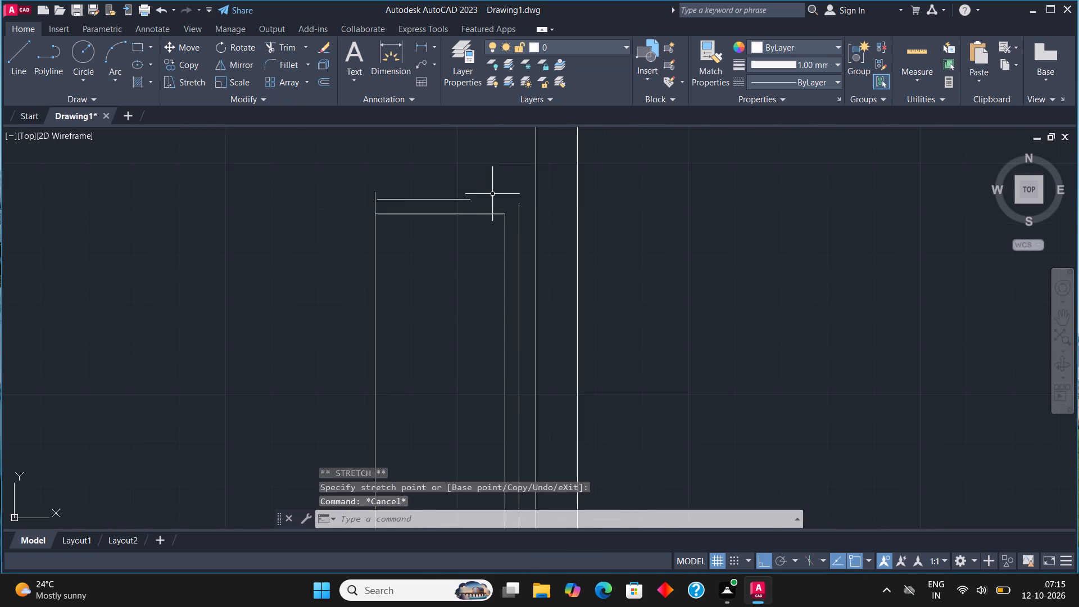
pyautogui.scroll(-1, 492, 196)
# Fillet the upper outer line with the short room-side line and with the wall-side back line into closed corners.
pyautogui.scroll(1, 519, 218)
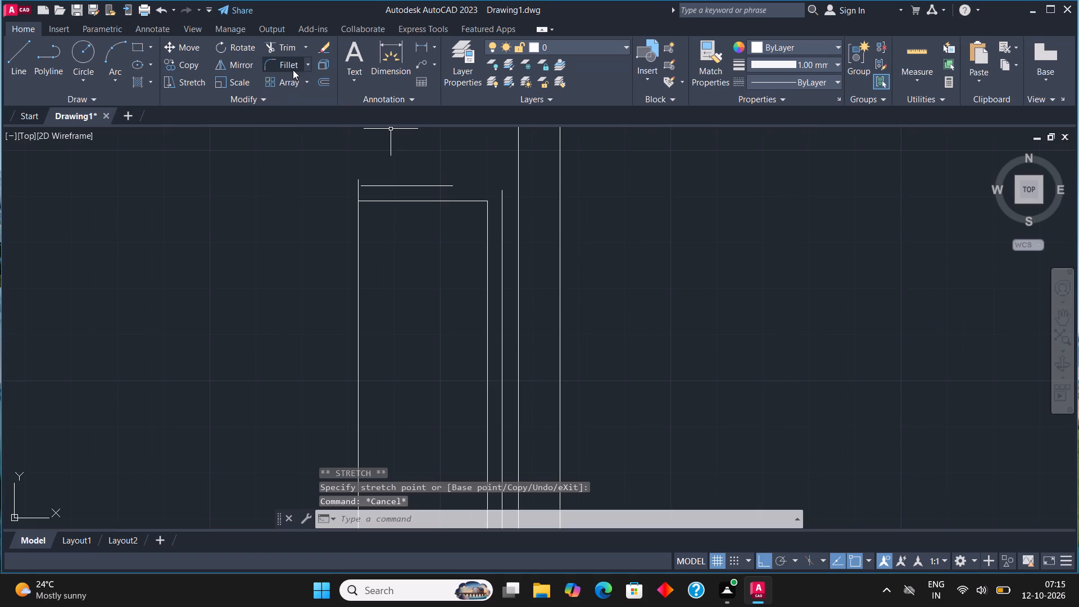
pyautogui.click(290, 65)
pyautogui.click(356, 194)
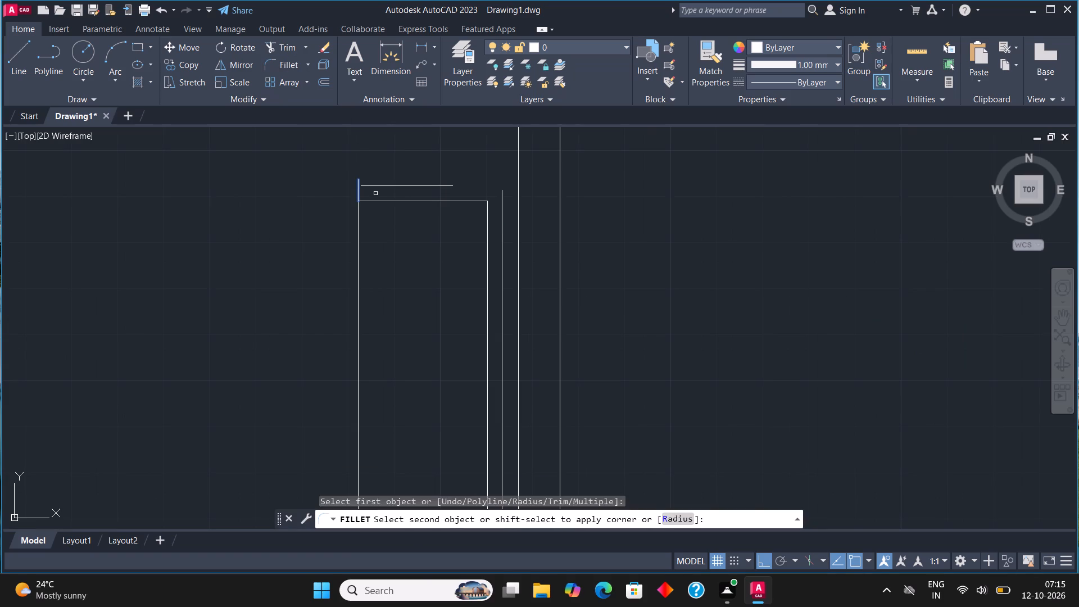
pyautogui.click(381, 187)
pyautogui.click(289, 60)
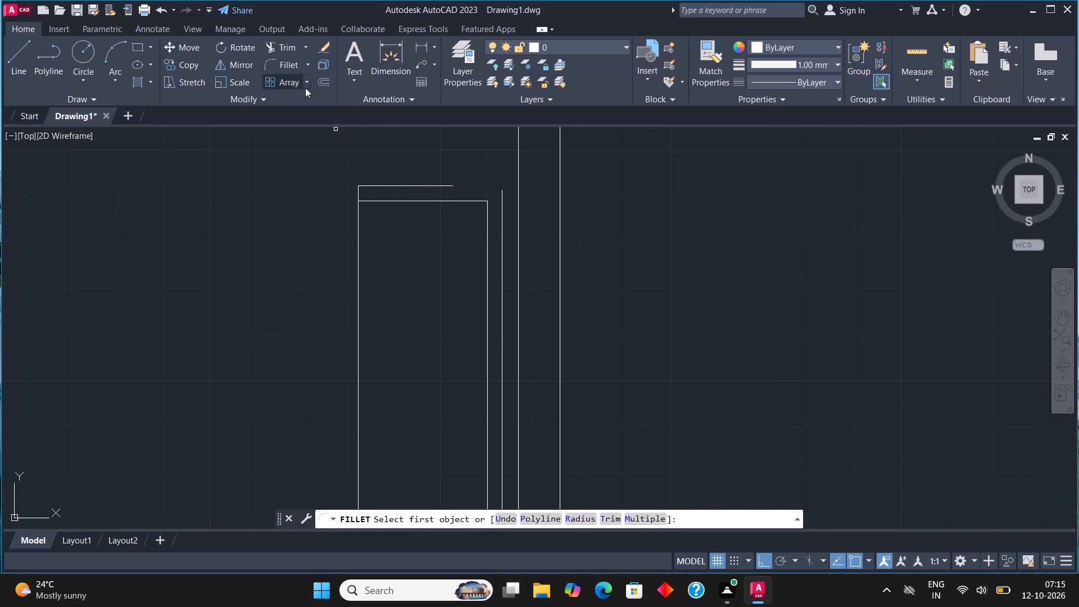
pyautogui.click(501, 201)
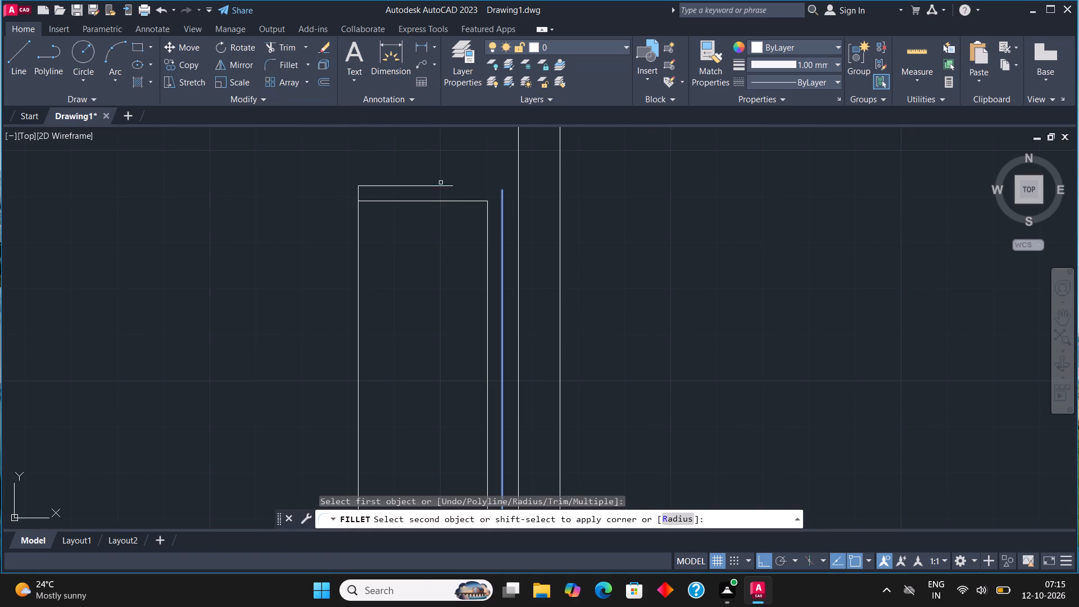
pyautogui.click(442, 187)
pyautogui.scroll(-2, 487, 193)
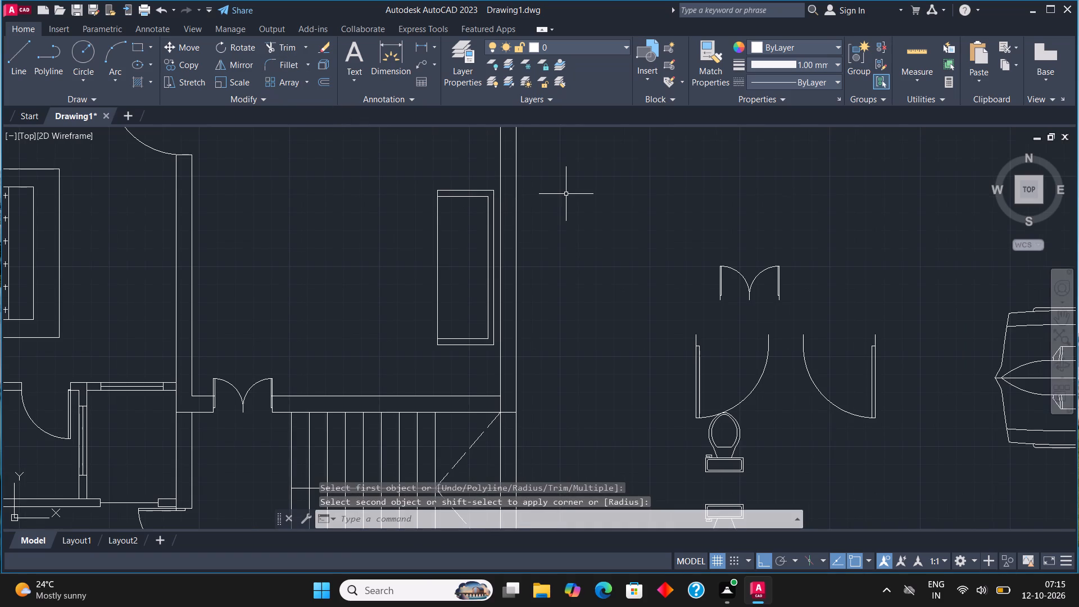
# Draw a seat divider across the sofa's inner rectangle, about one third up from its lower end.
pyautogui.click(15, 44)
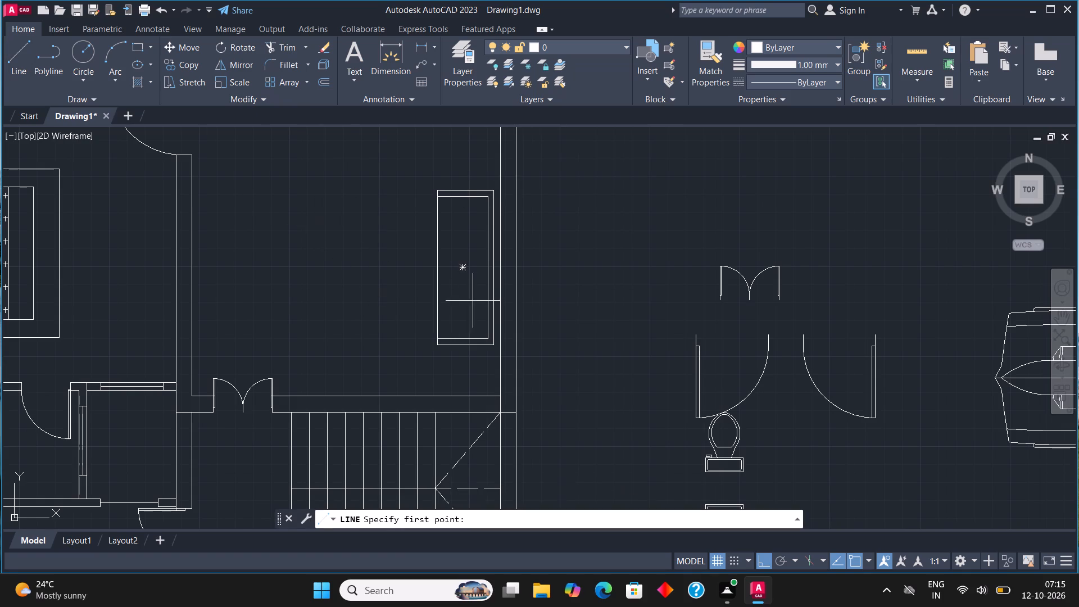
pyautogui.scroll(1, 468, 301)
pyautogui.click(419, 286)
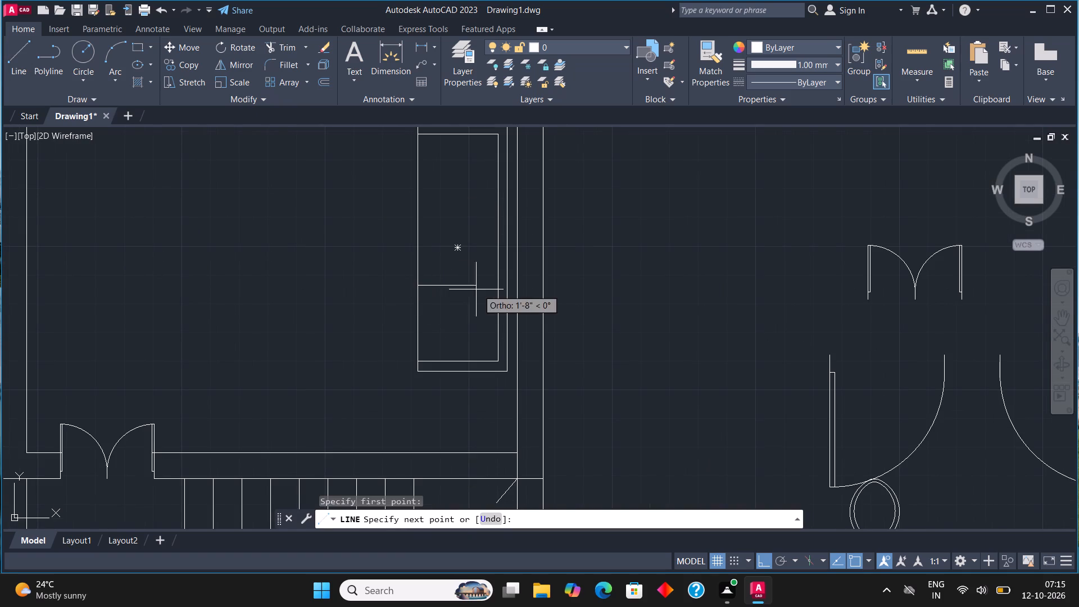
pyautogui.click(495, 283)
pyautogui.press('Escape')
# Copy the seat divider toward the sofa's upper end, splitting the inner rectangle into three roughly equal seats.
pyautogui.click(474, 284)
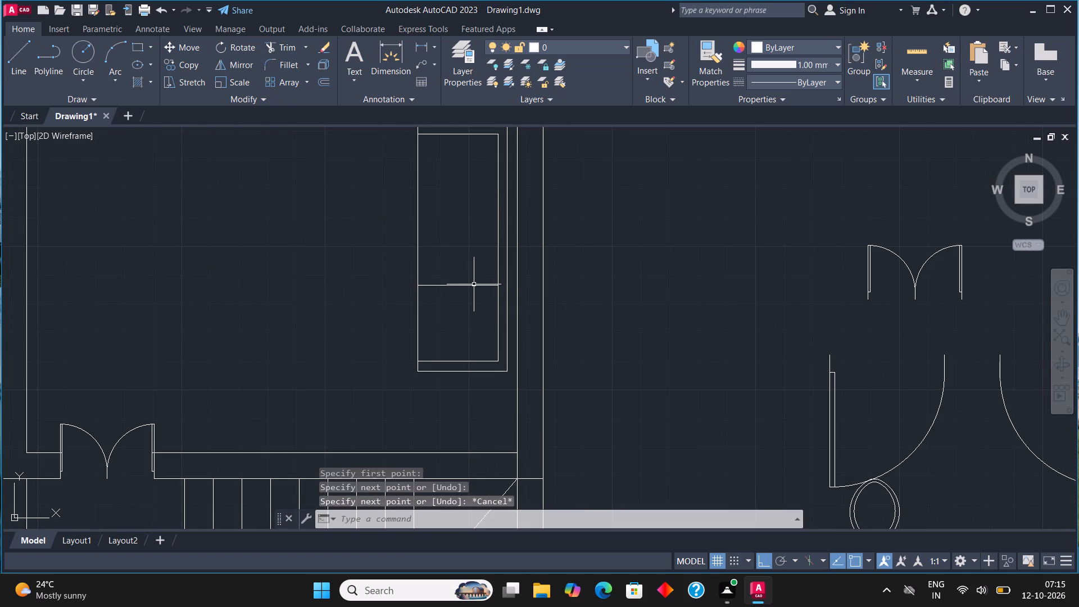
pyautogui.click(176, 60)
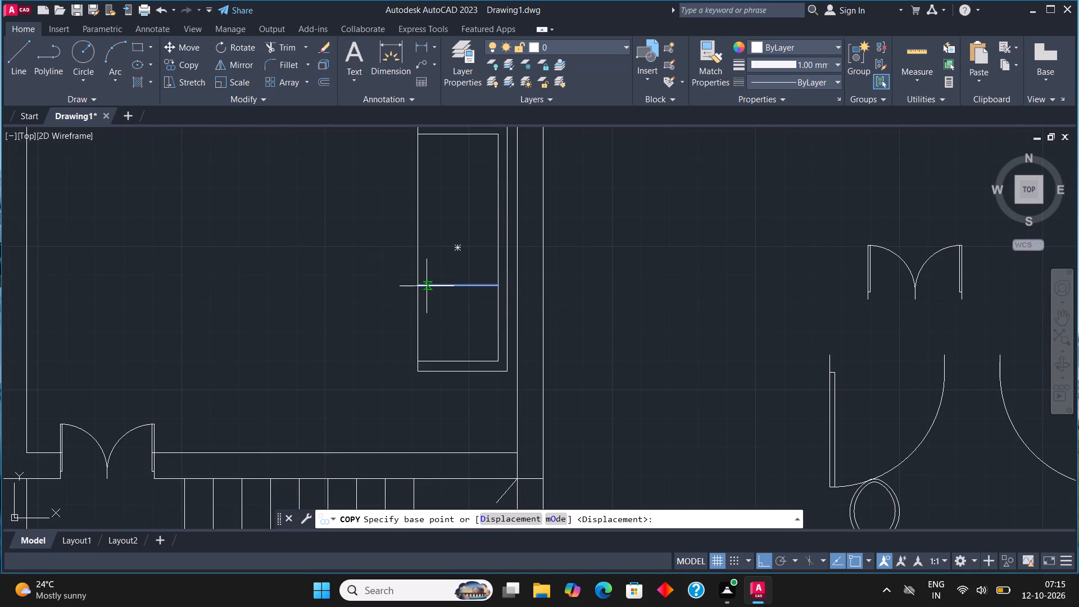
pyautogui.click(419, 286)
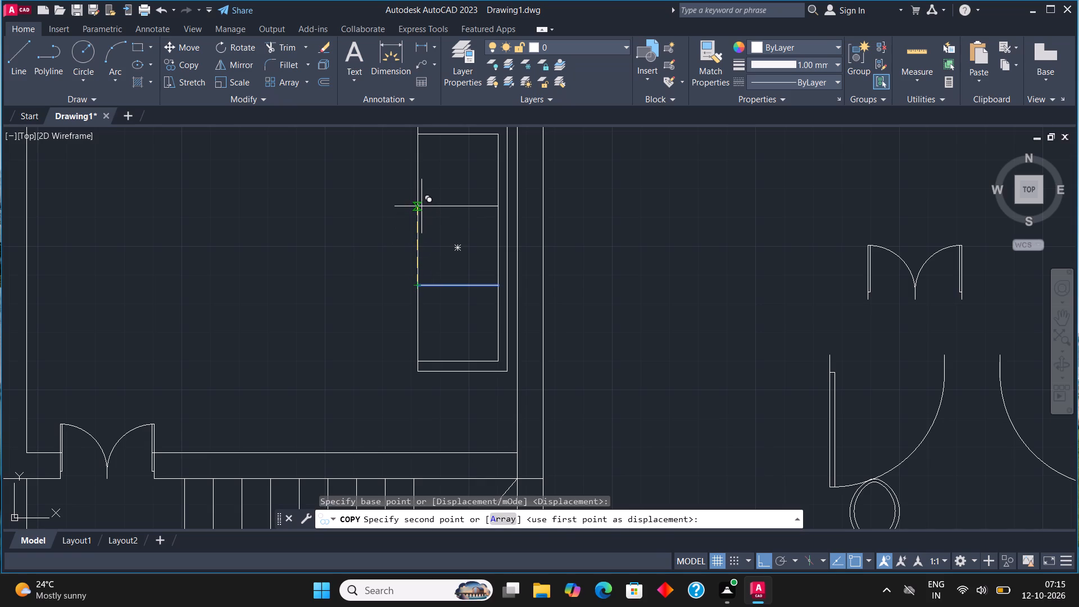
pyautogui.click(421, 205)
pyautogui.press('Escape')
pyautogui.scroll(-3, 407, 248)
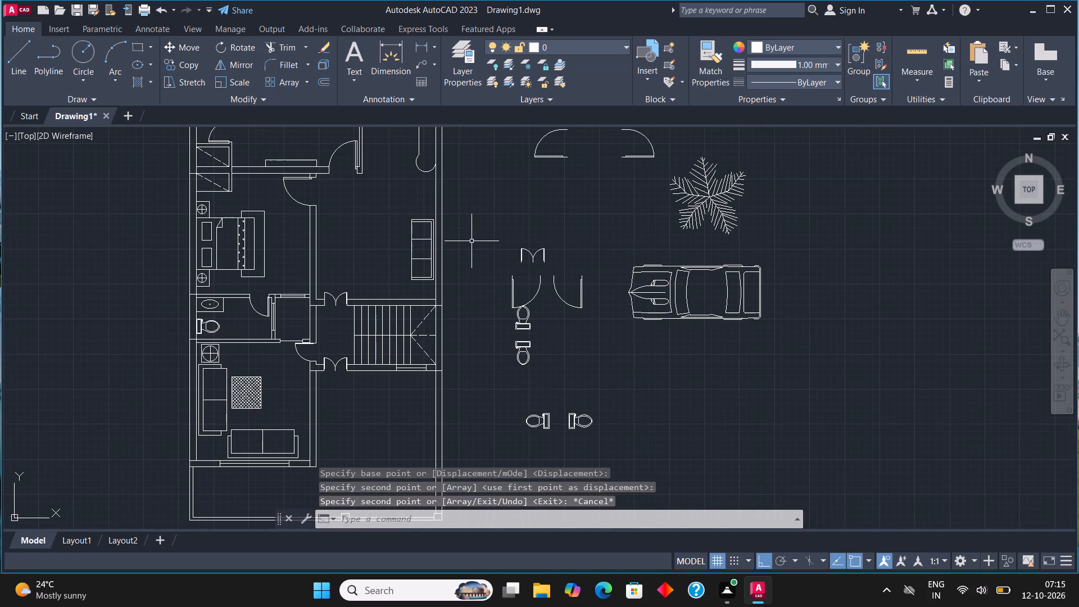
# Draw a thin upright rectangle against the hall face of the bedroom wall, opposite the three-seat sofa.
pyautogui.moveTo(413, 239); pyautogui.dragTo(479, 235, button='middle')
pyautogui.scroll(1, 479, 235)
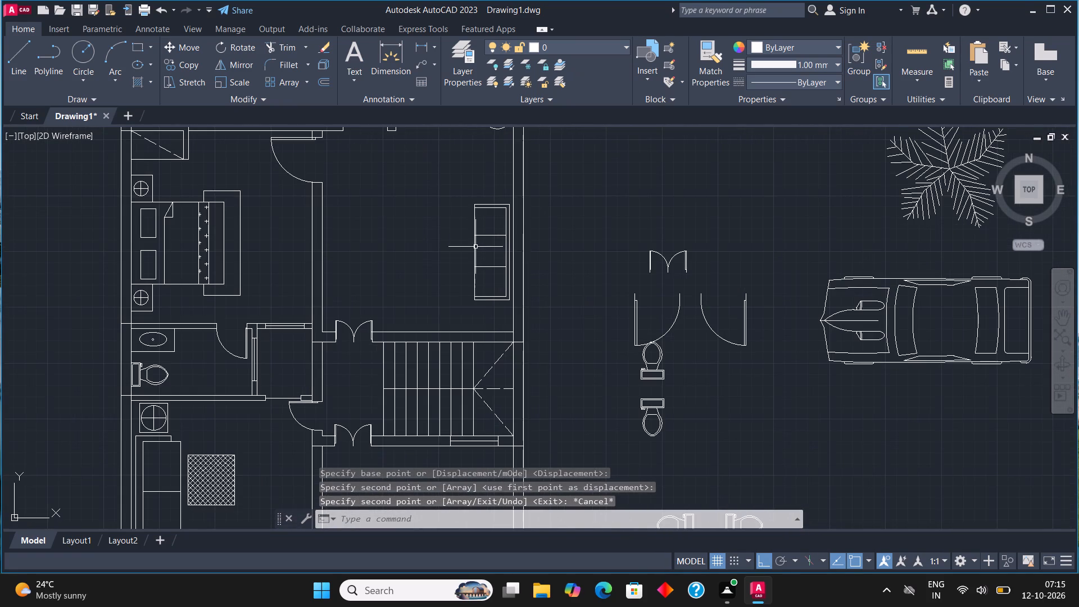
pyautogui.scroll(-2, 490, 340)
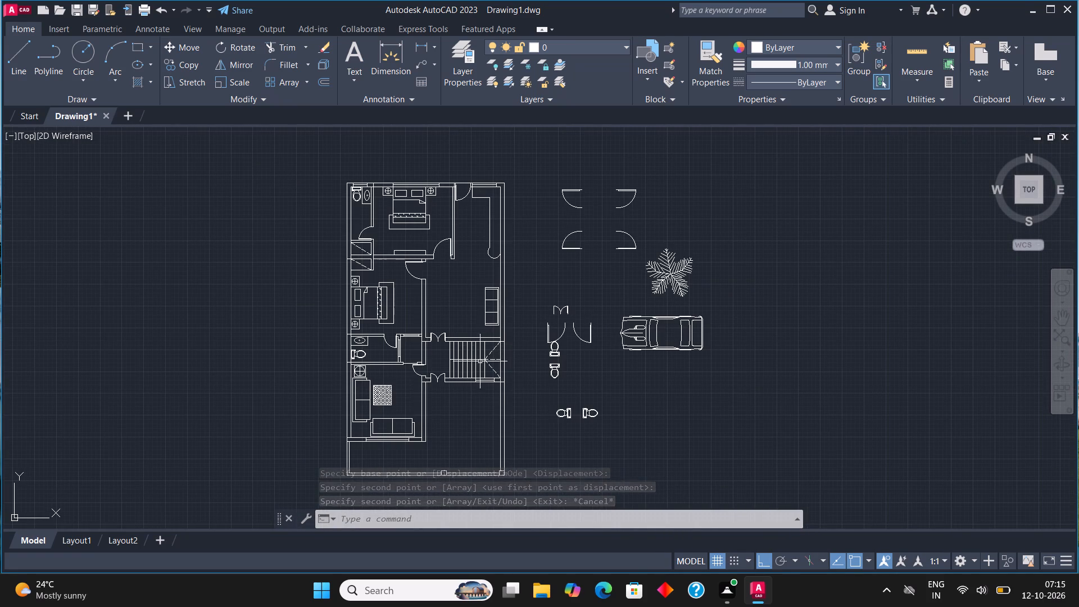
pyautogui.scroll(2, 436, 325)
pyautogui.click(135, 41)
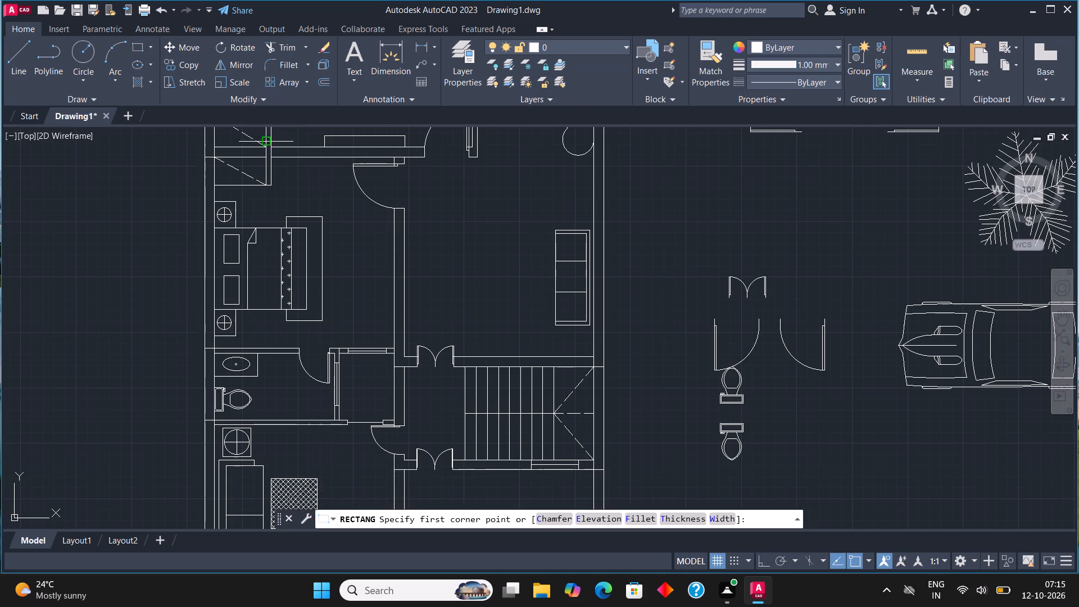
pyautogui.scroll(1, 380, 232)
pyautogui.click(413, 231)
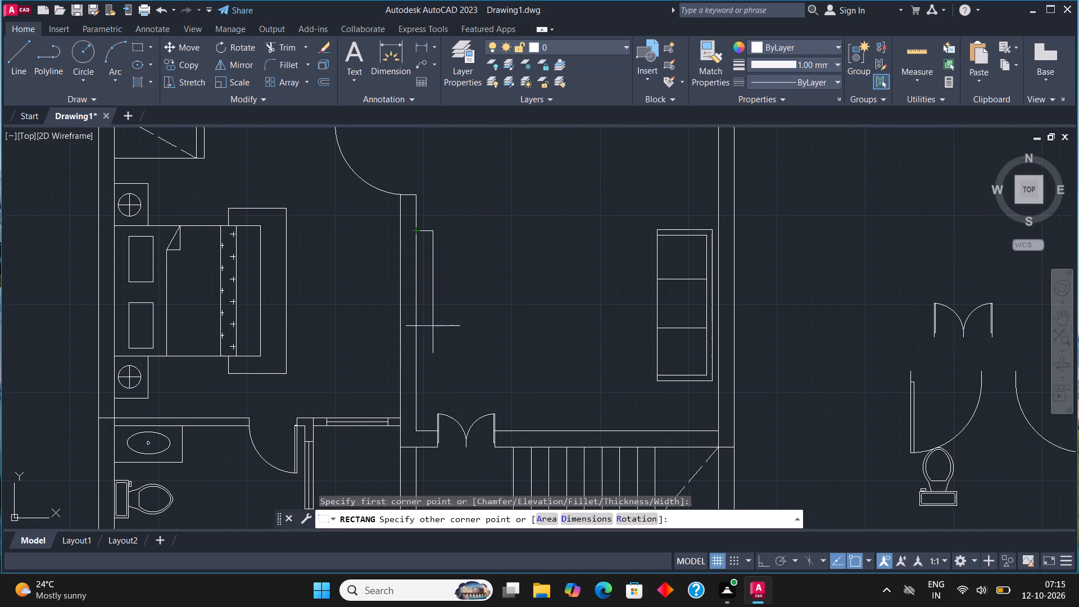
pyautogui.click(426, 368)
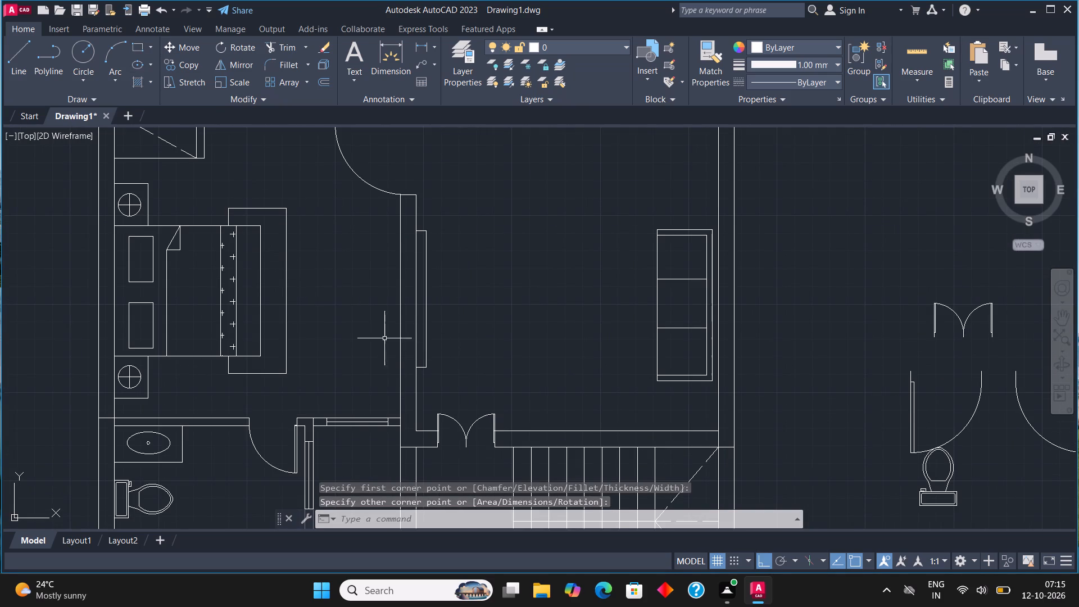
# Copy the three-seat sofa's inner rectangle, lower seat divider and lower end line to the empty area outside the outer wall.
pyautogui.scroll(-1, 392, 339)
pyautogui.scroll(1, 570, 369)
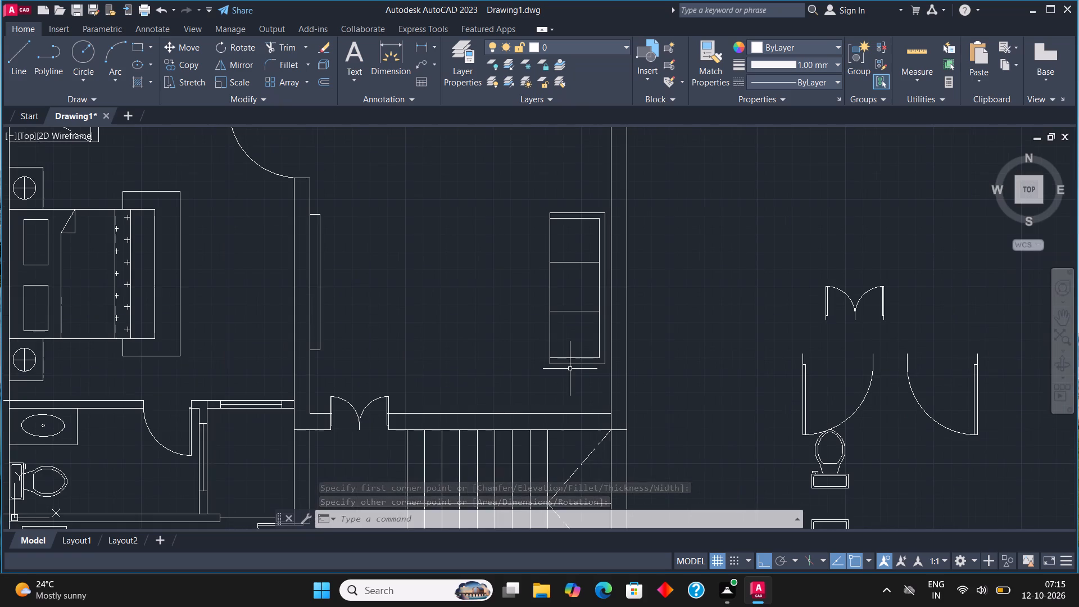
pyautogui.moveTo(570, 384); pyautogui.dragTo(568, 374)
pyautogui.click(496, 284)
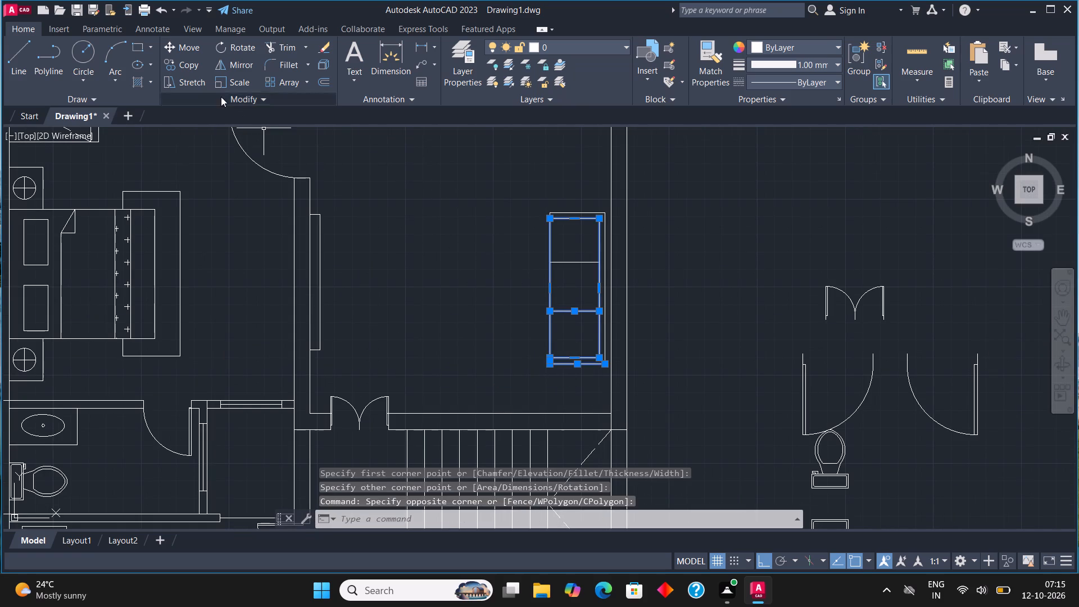
pyautogui.click(192, 66)
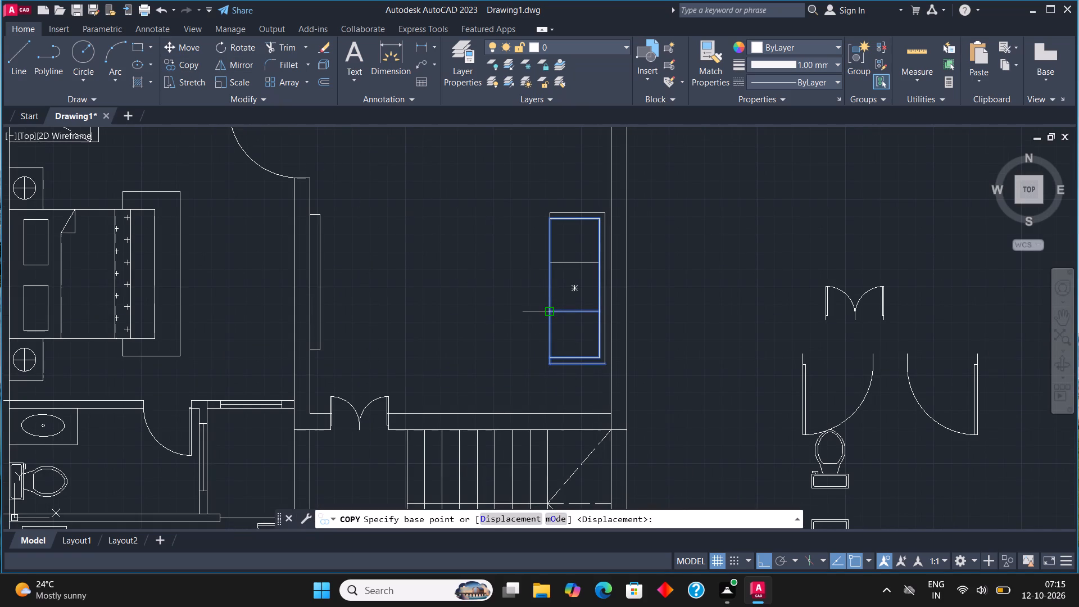
pyautogui.click(552, 310)
pyautogui.scroll(-2, 459, 336)
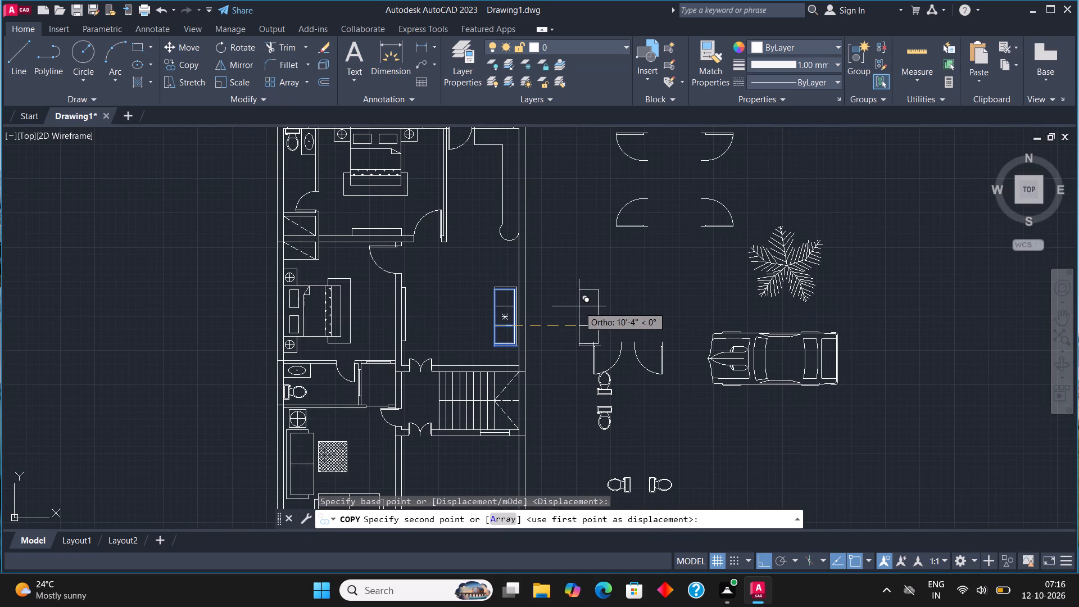
pyautogui.press('F8')
pyautogui.scroll(1, 565, 286)
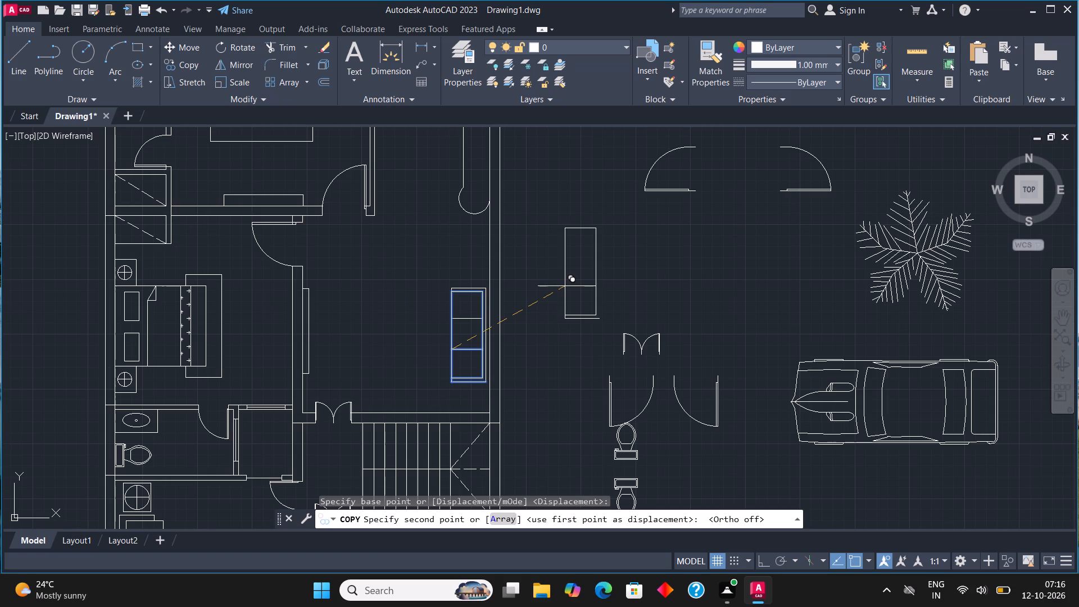
pyautogui.click(565, 286)
pyautogui.press('Escape')
pyautogui.click(243, 41)
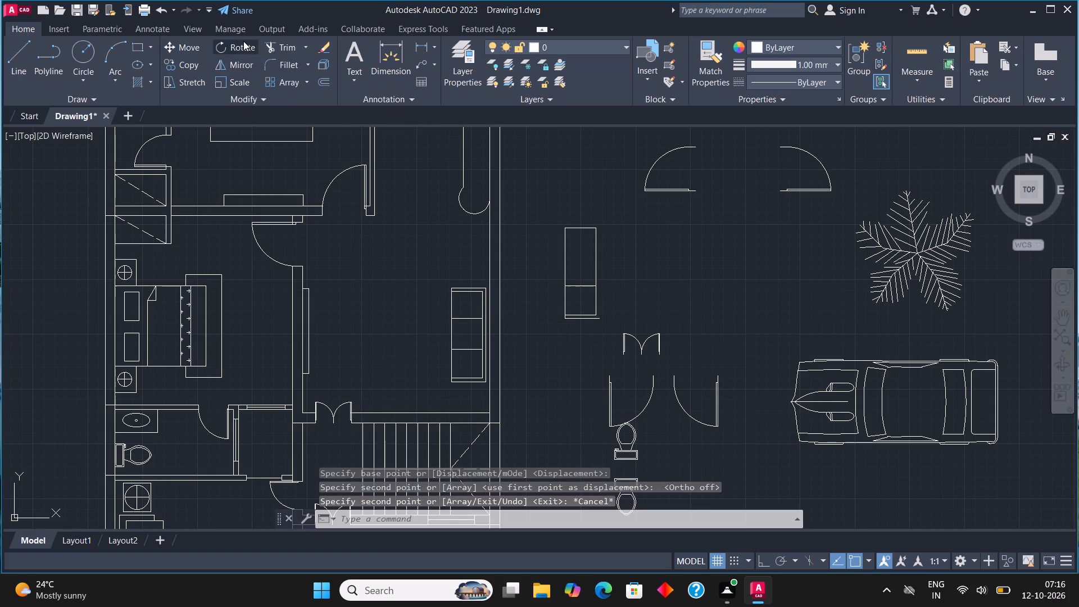
pyautogui.press('Escape')
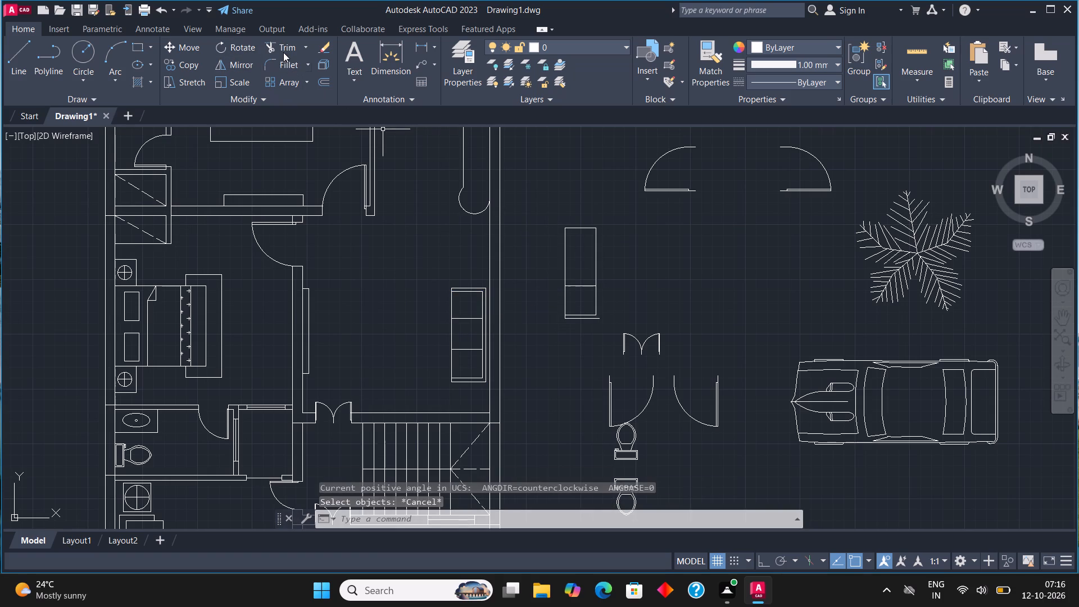
# Trim the copied sofa outline down to a single square seat, removing everything above the divider and the leftover line below.
pyautogui.click(282, 39)
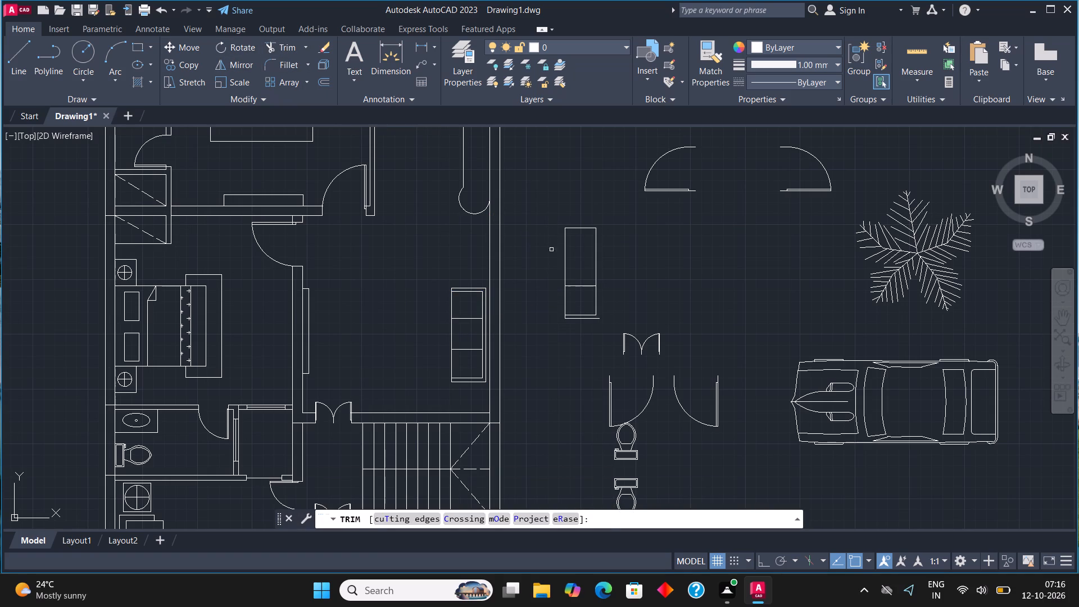
pyautogui.click(551, 250)
pyautogui.click(623, 244)
pyautogui.click(560, 240)
pyautogui.click(596, 220)
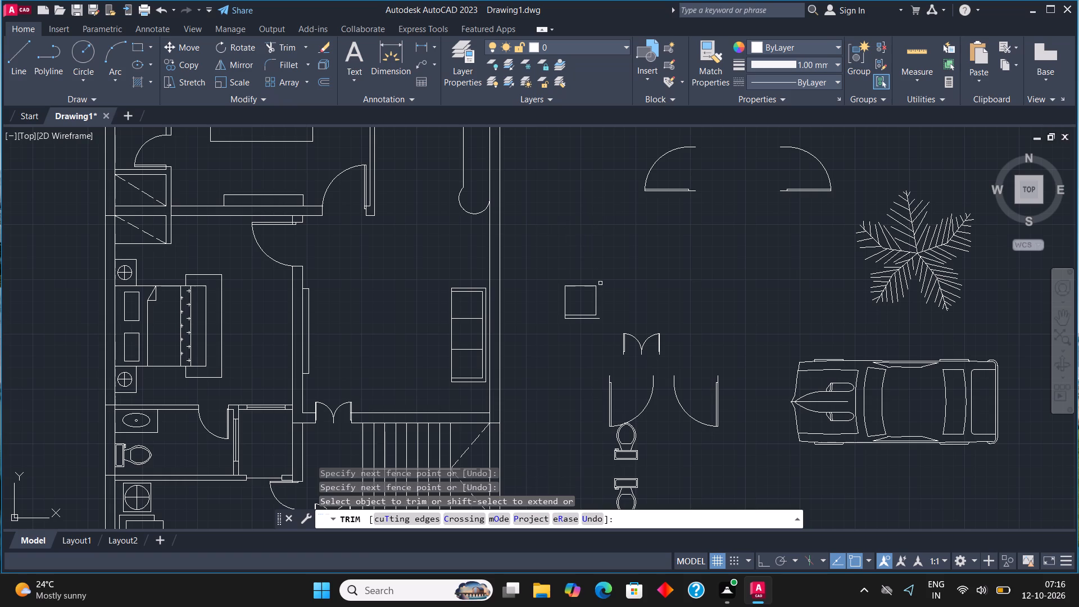
pyautogui.click(594, 320)
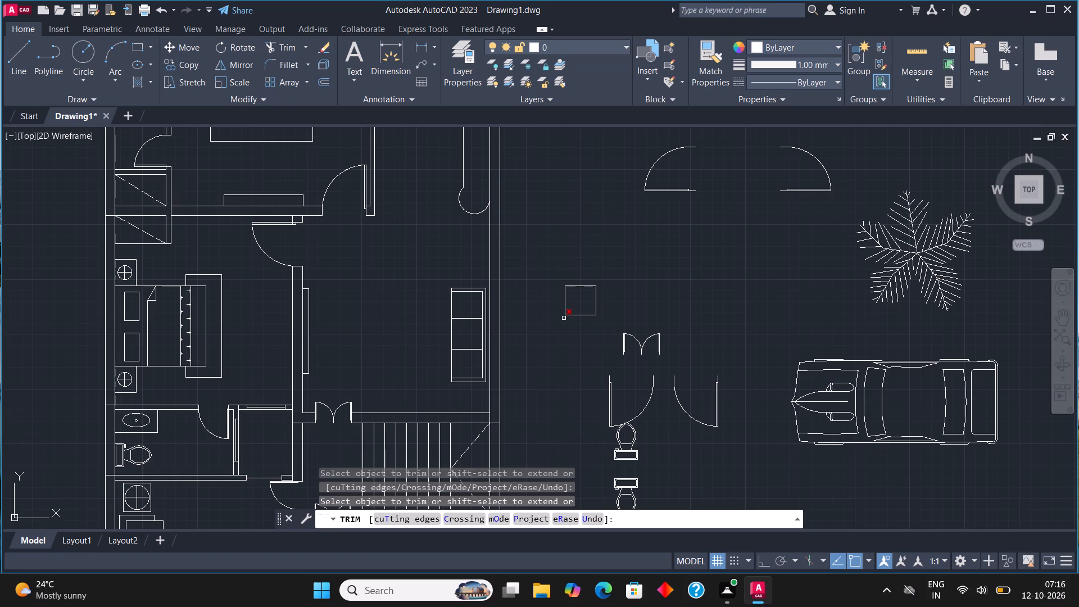
pyautogui.click(564, 318)
pyautogui.press('Escape')
# Rotate the square seat 90 degrees about the midpoint of its upper edge.
pyautogui.click(606, 323)
pyautogui.click(543, 271)
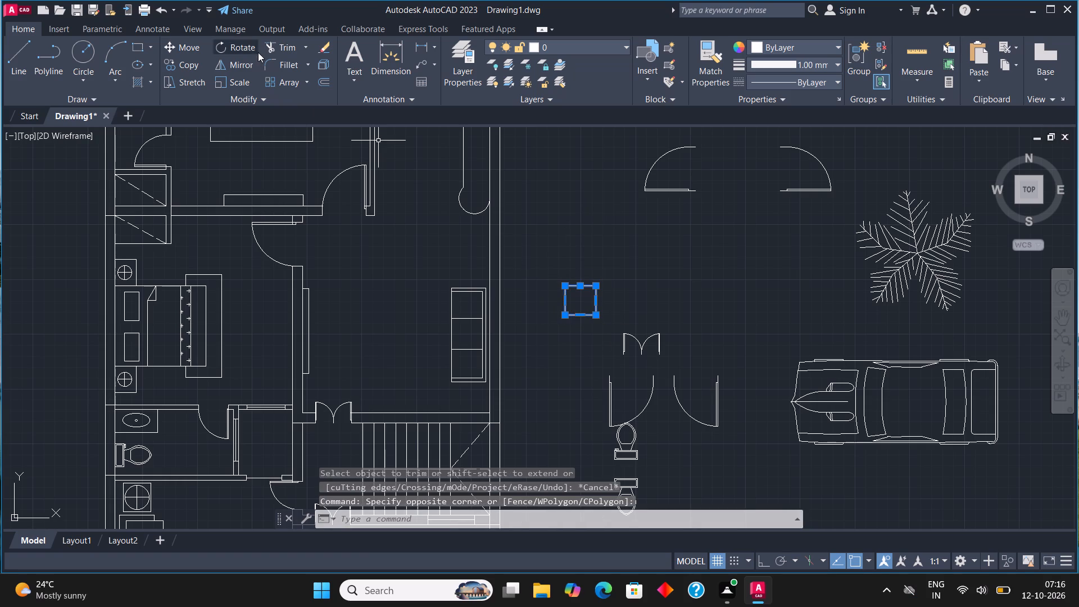
pyautogui.click(251, 47)
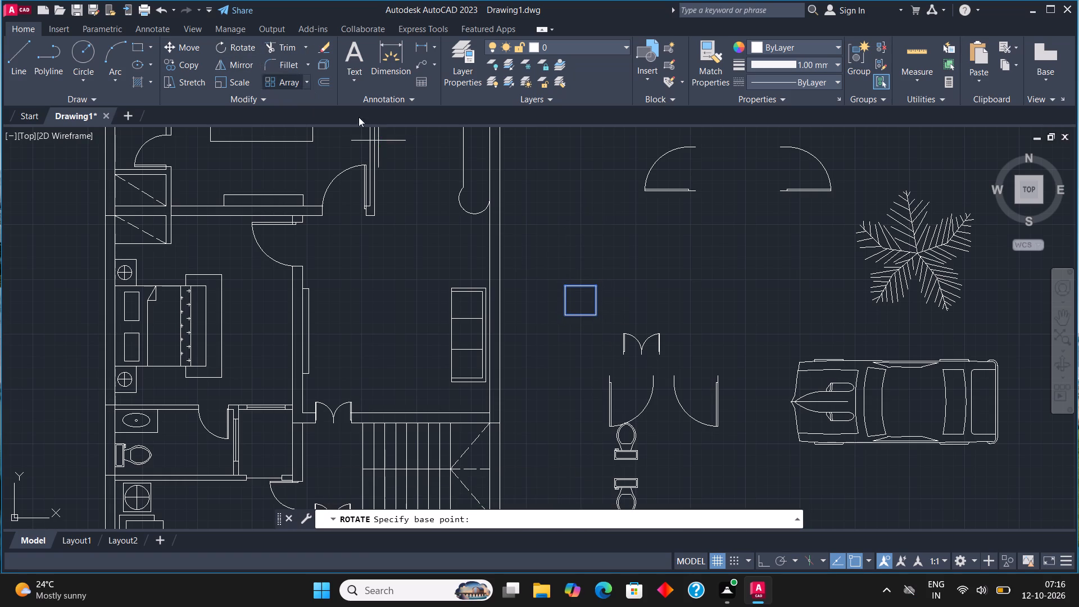
pyautogui.click(581, 293)
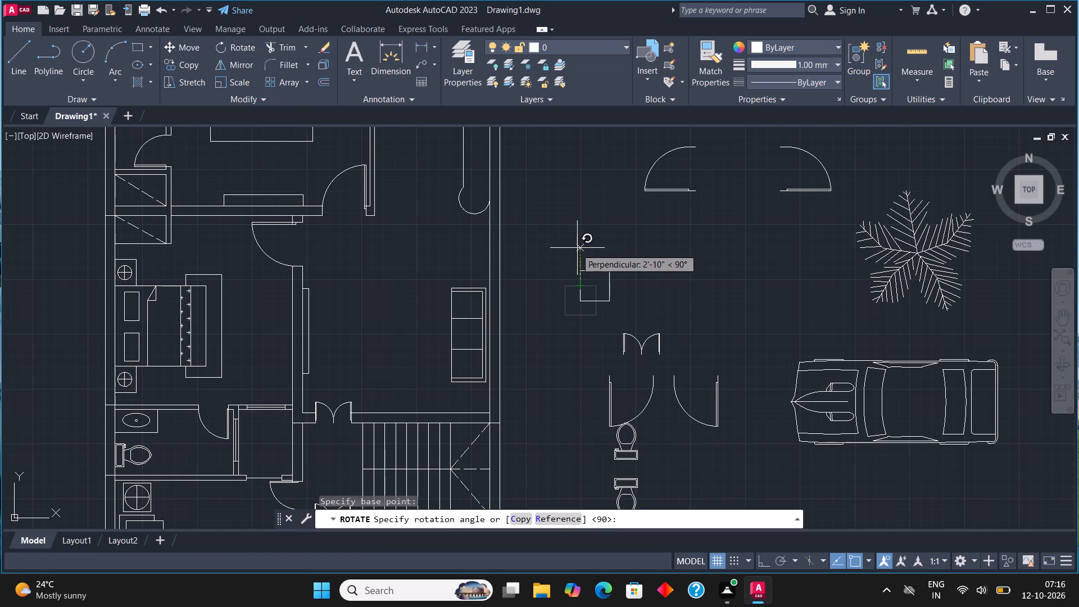
pyautogui.click(579, 230)
# Draw armrest outlines on both sides of the square seat, running outward from its upper corners and down past its lower edge.
pyautogui.scroll(2, 611, 303)
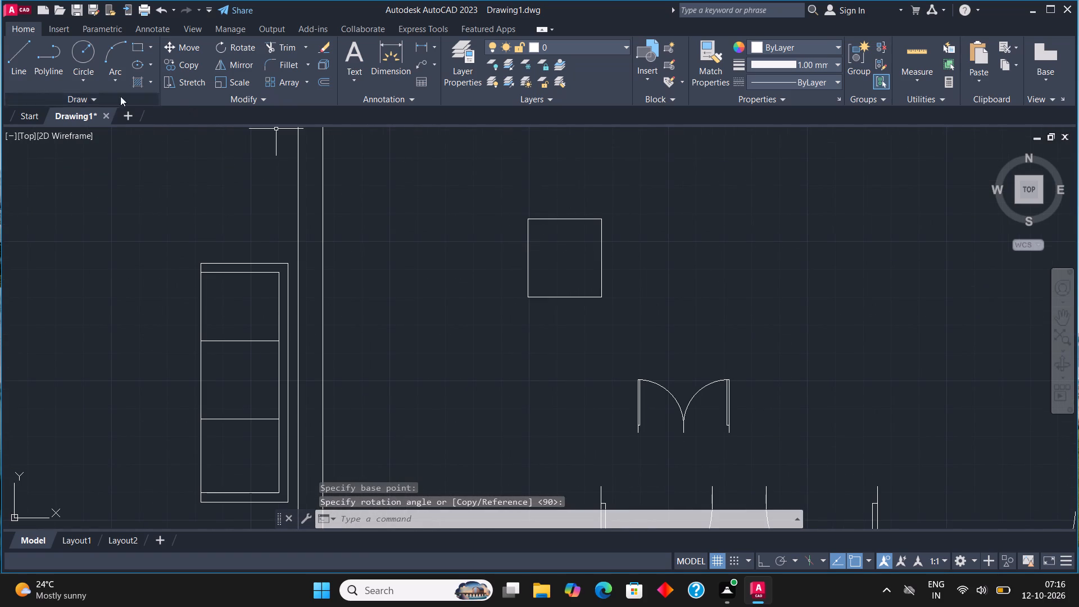
pyautogui.click(11, 55)
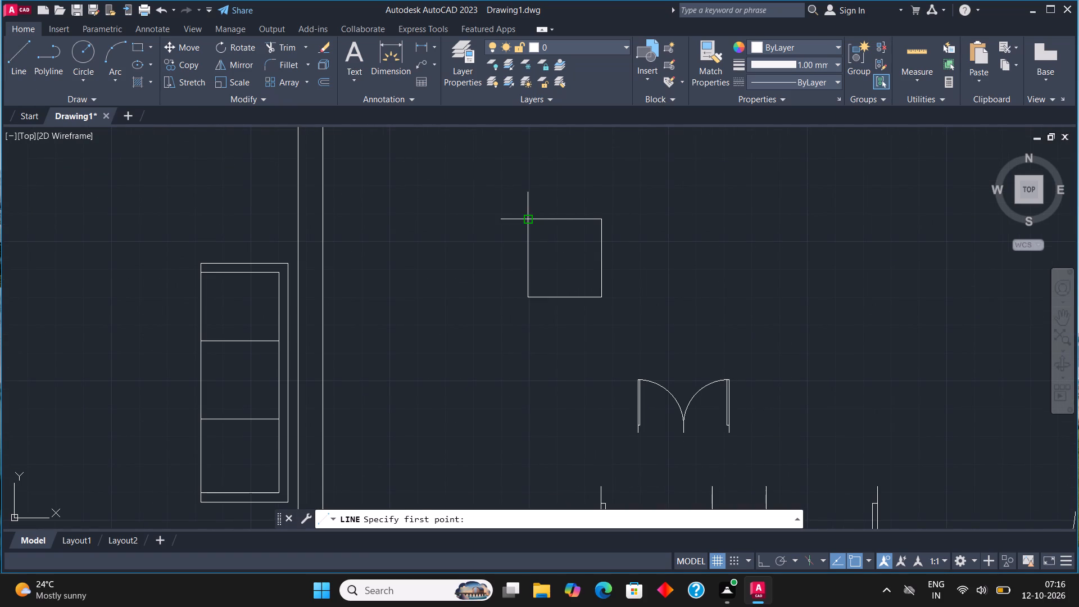
pyautogui.click(529, 220)
pyautogui.click(517, 221)
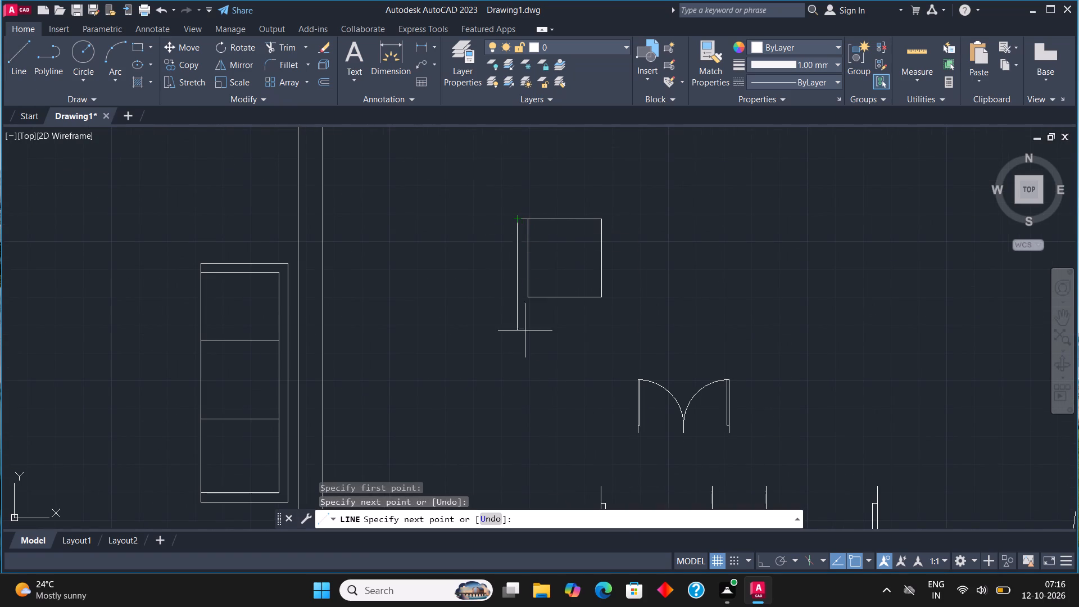
pyautogui.click(520, 315)
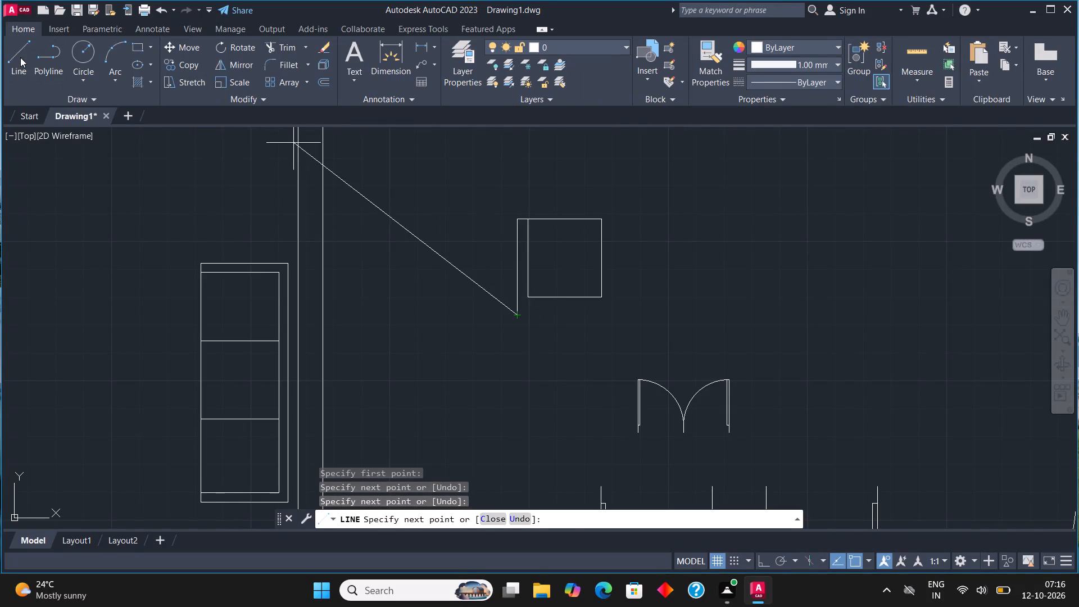
pyautogui.click(20, 57)
pyautogui.click(603, 221)
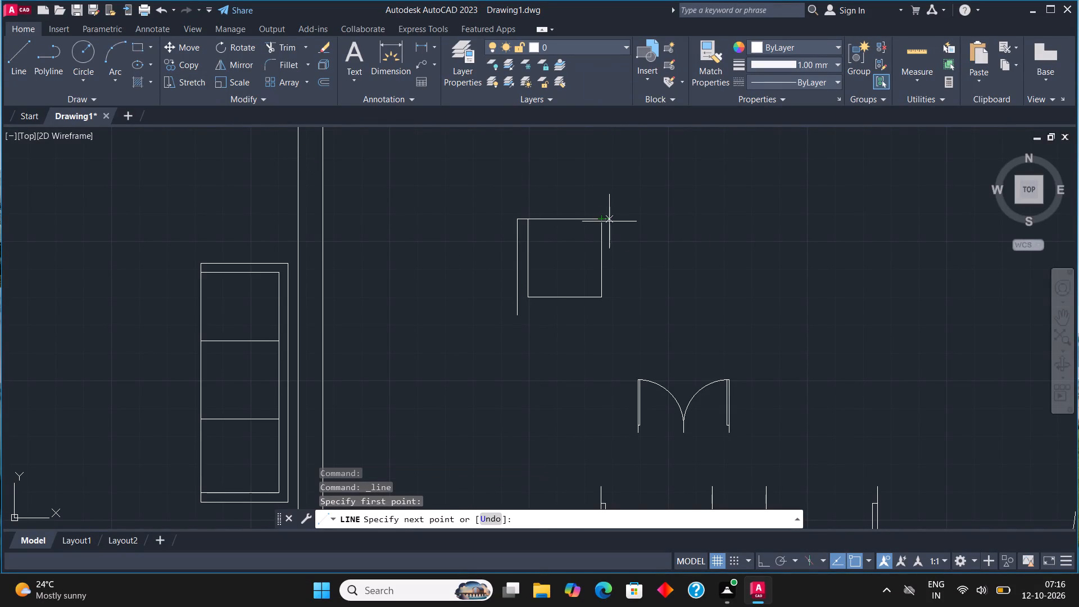
pyautogui.click(613, 223)
pyautogui.click(618, 310)
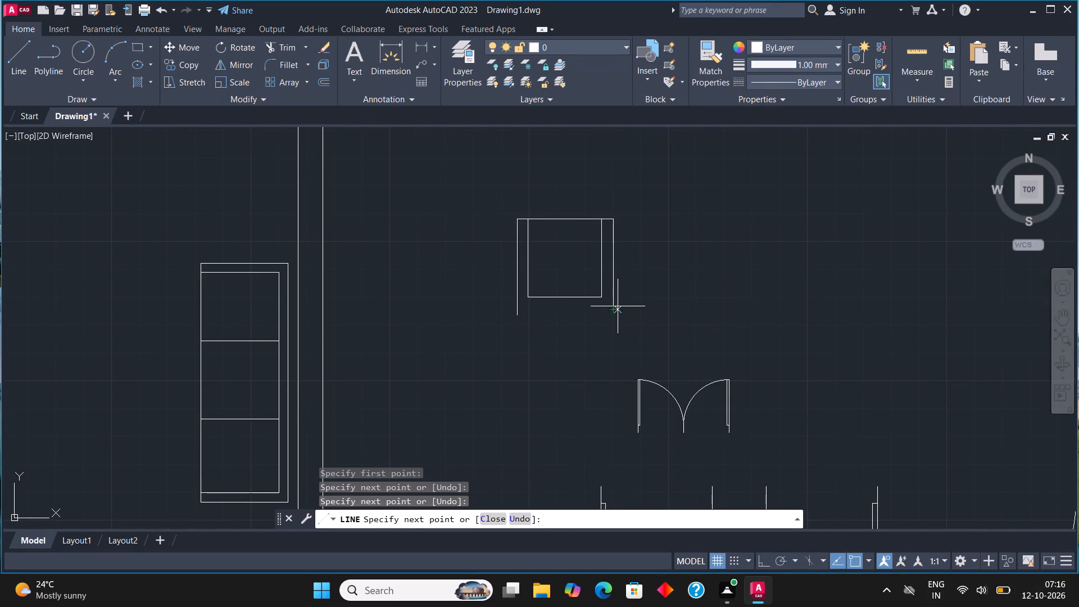
pyautogui.press('Escape')
# Shift the armchair's right outer line slightly inward toward the seat to even out the armrest width.
pyautogui.scroll(1, 614, 274)
pyautogui.click(610, 249)
pyautogui.scroll(1, 610, 249)
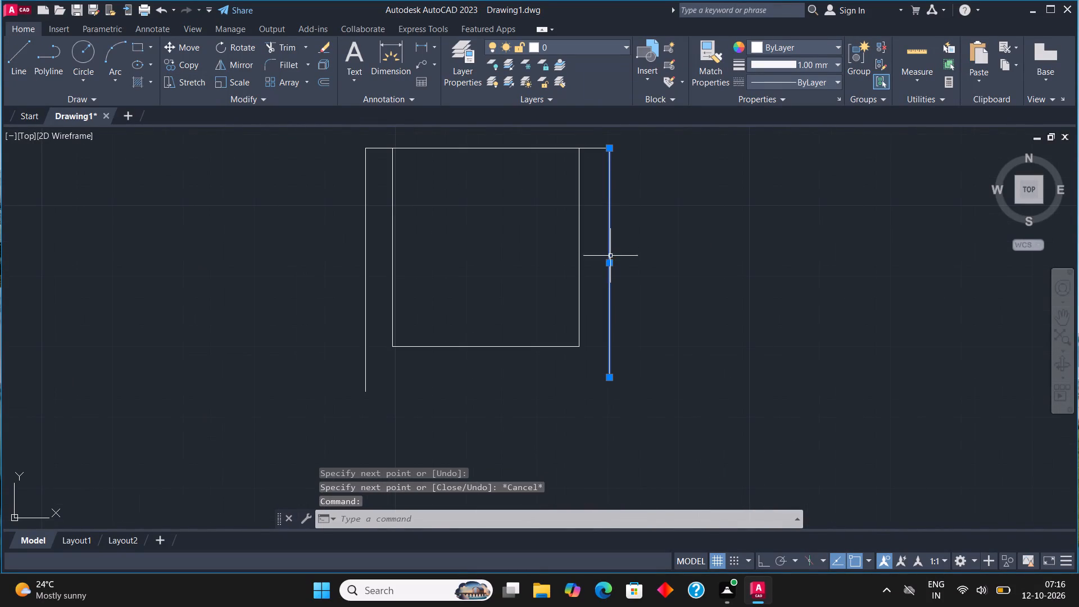
pyautogui.click(610, 264)
pyautogui.click(602, 267)
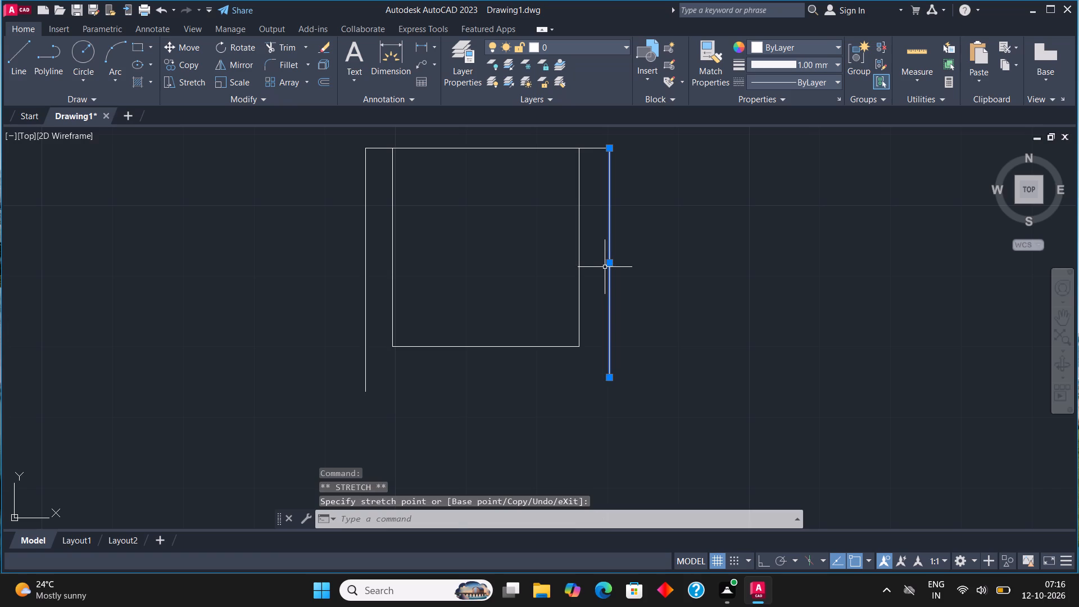
pyautogui.scroll(3, 616, 267)
pyautogui.click(583, 250)
pyautogui.click(564, 248)
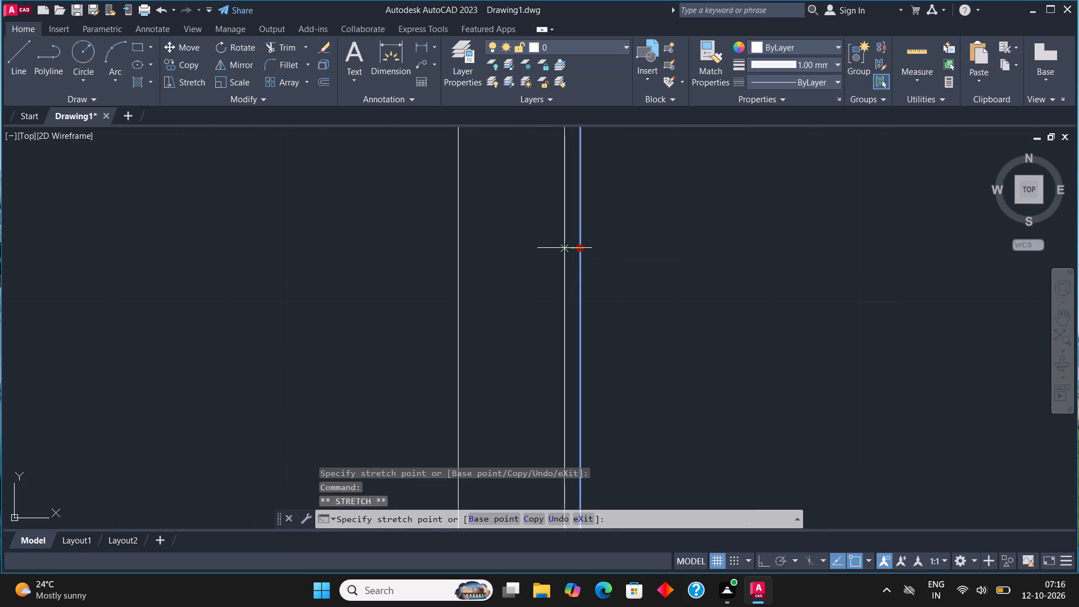
pyautogui.scroll(-2, 565, 259)
pyautogui.press('Escape')
pyautogui.scroll(-1, 587, 283)
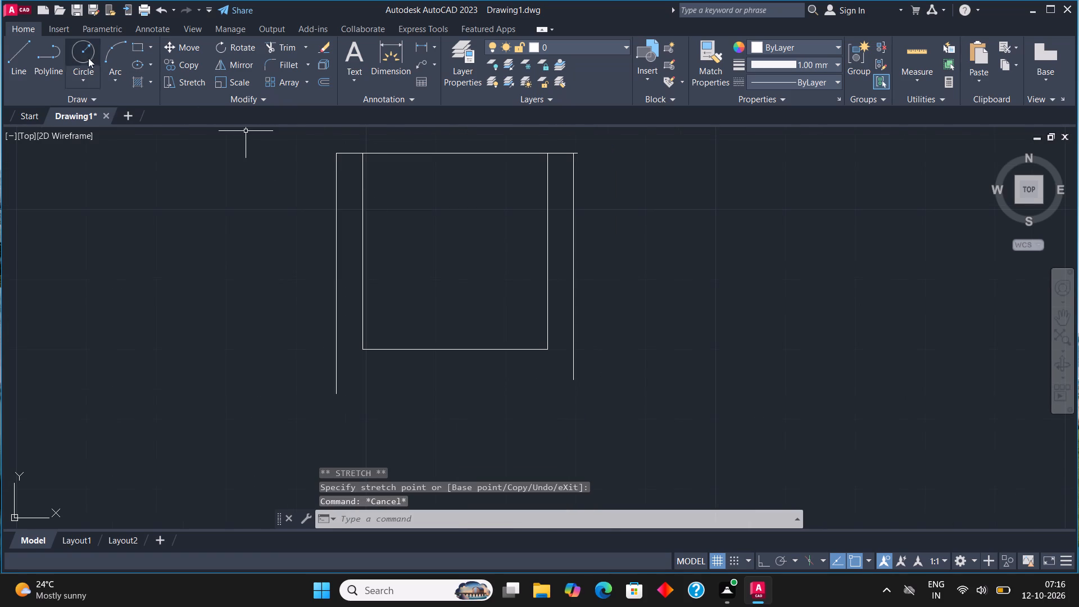
# Draw a back line below the seat, connecting the two outer armrest lines near their lower ends.
pyautogui.click(25, 49)
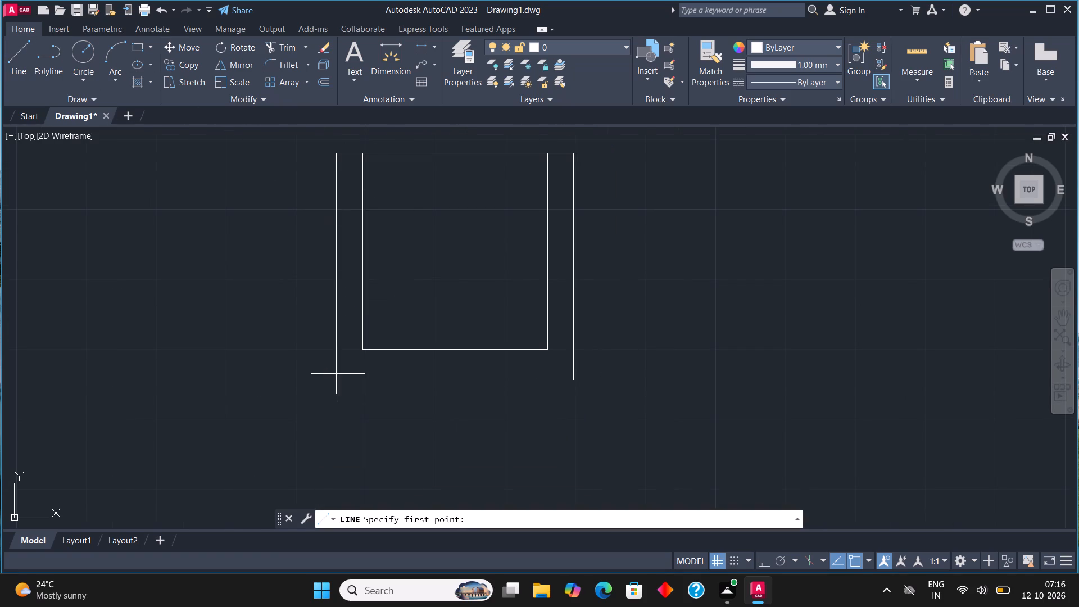
pyautogui.click(339, 374)
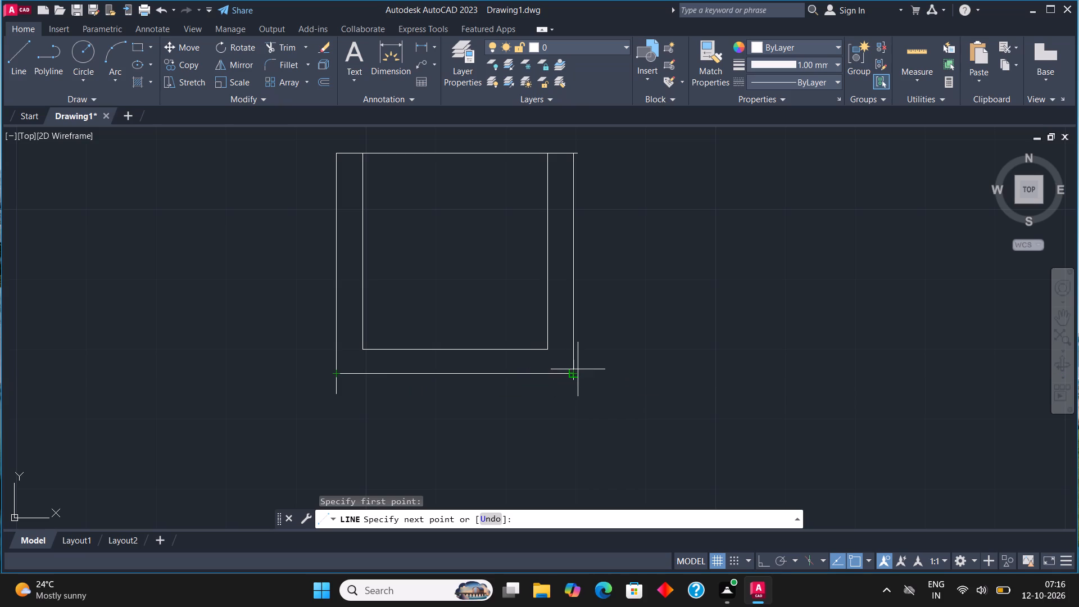
pyautogui.click(575, 370)
pyautogui.press('Escape')
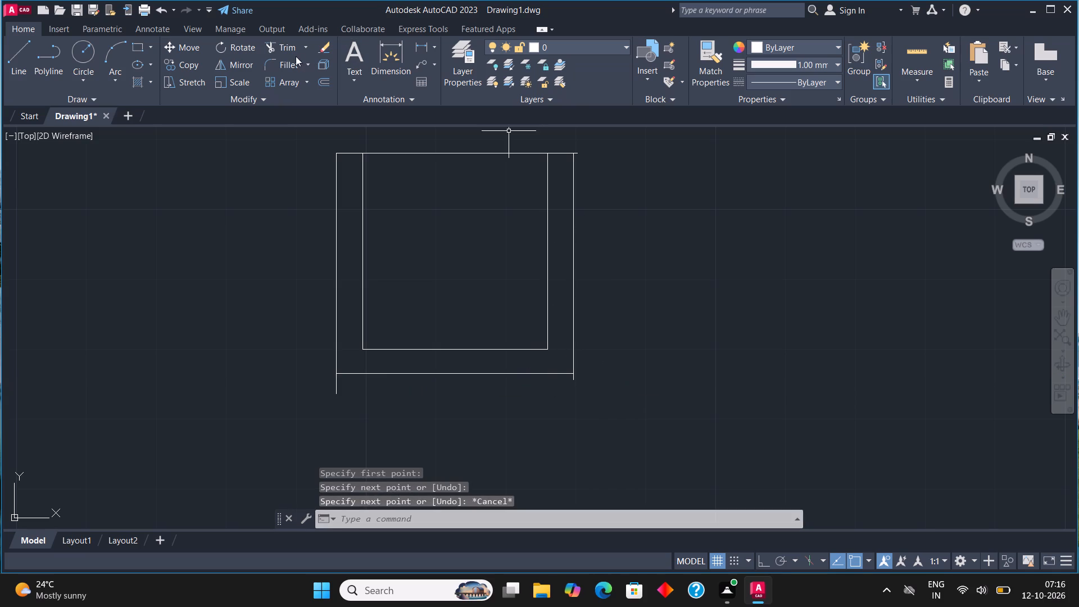
# Fillet the armchair's two lower outer corners and its upper right outer corner into clean closed corners.
pyautogui.click(288, 64)
pyautogui.click(338, 331)
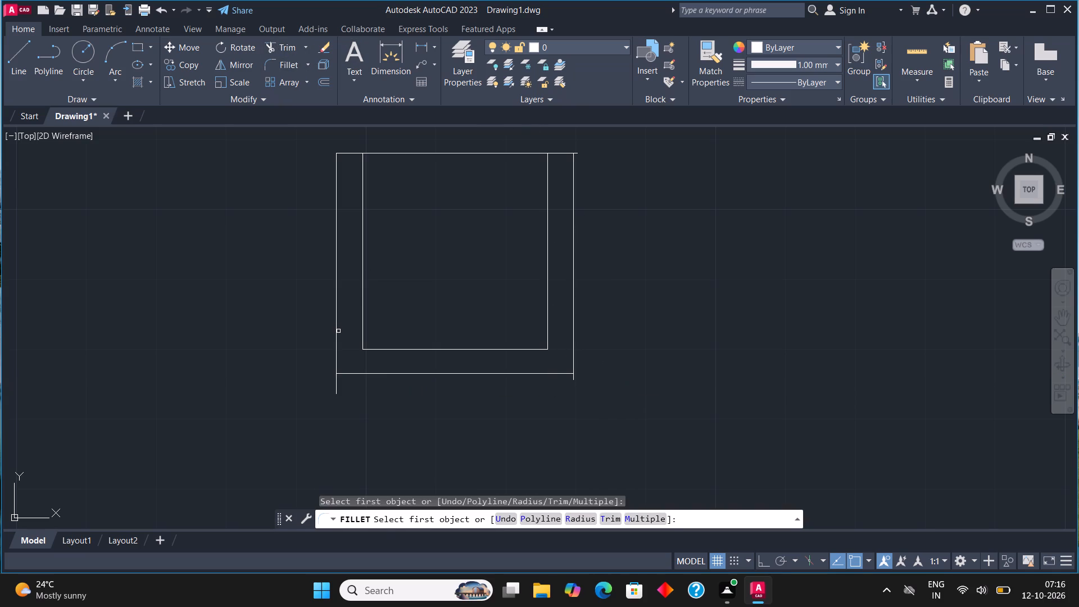
pyautogui.click(336, 336)
pyautogui.click(365, 372)
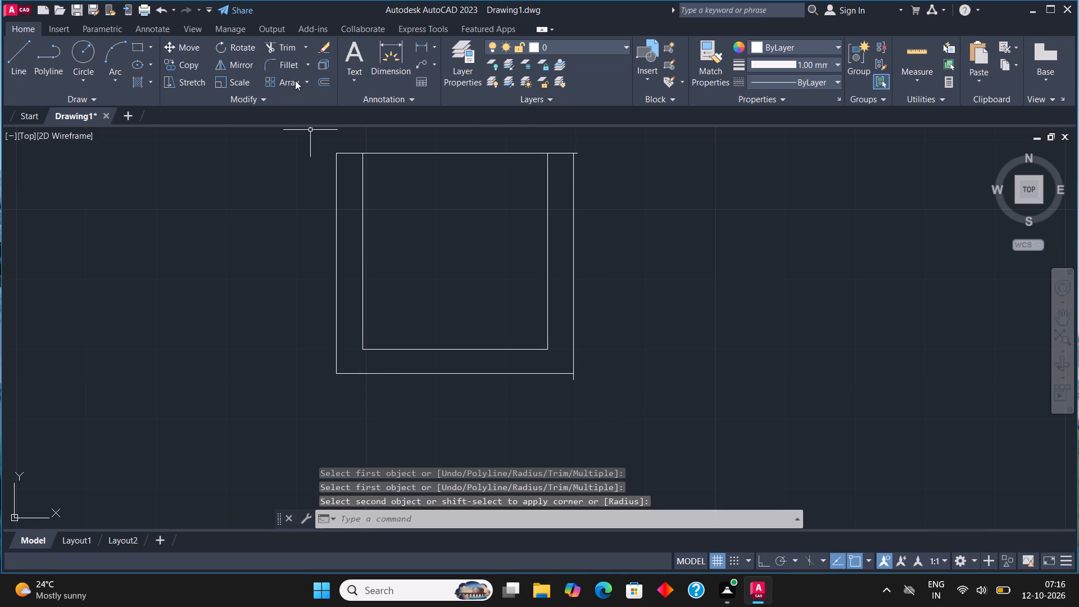
pyautogui.click(288, 67)
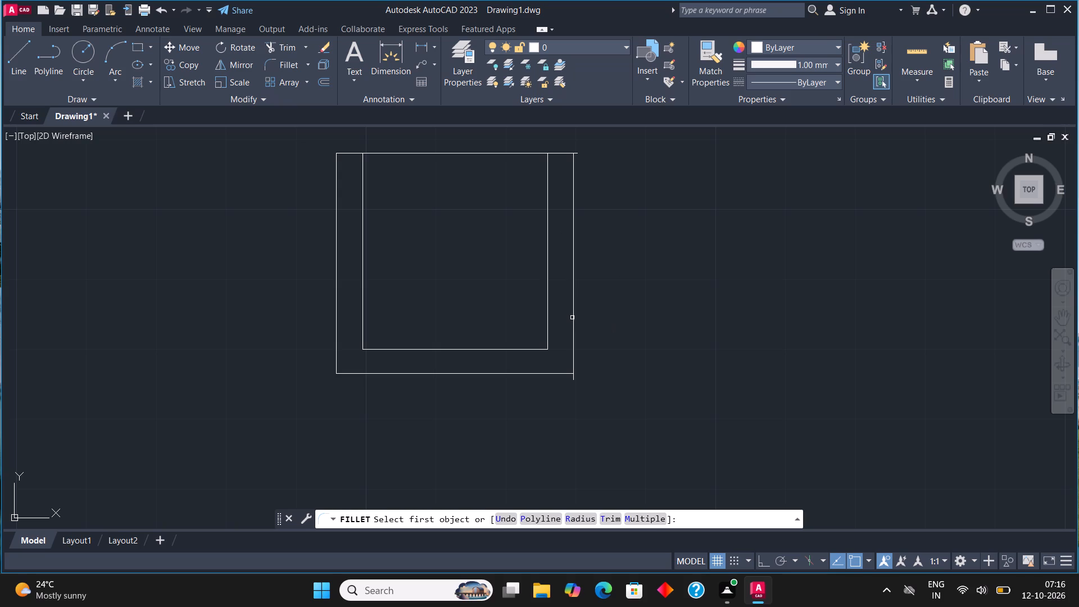
pyautogui.click(572, 318)
pyautogui.click(555, 375)
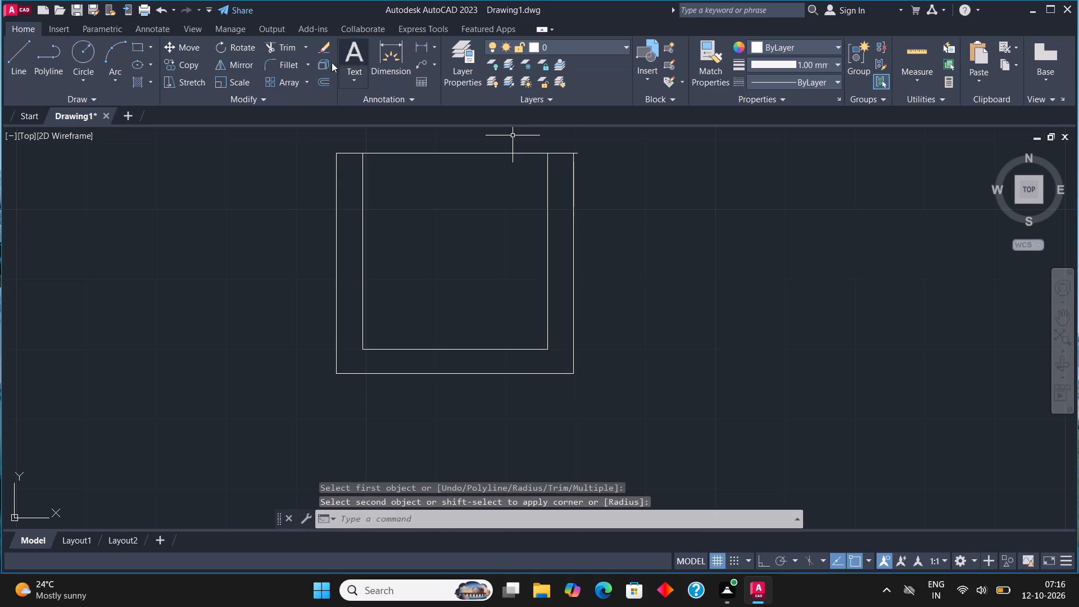
pyautogui.click(283, 67)
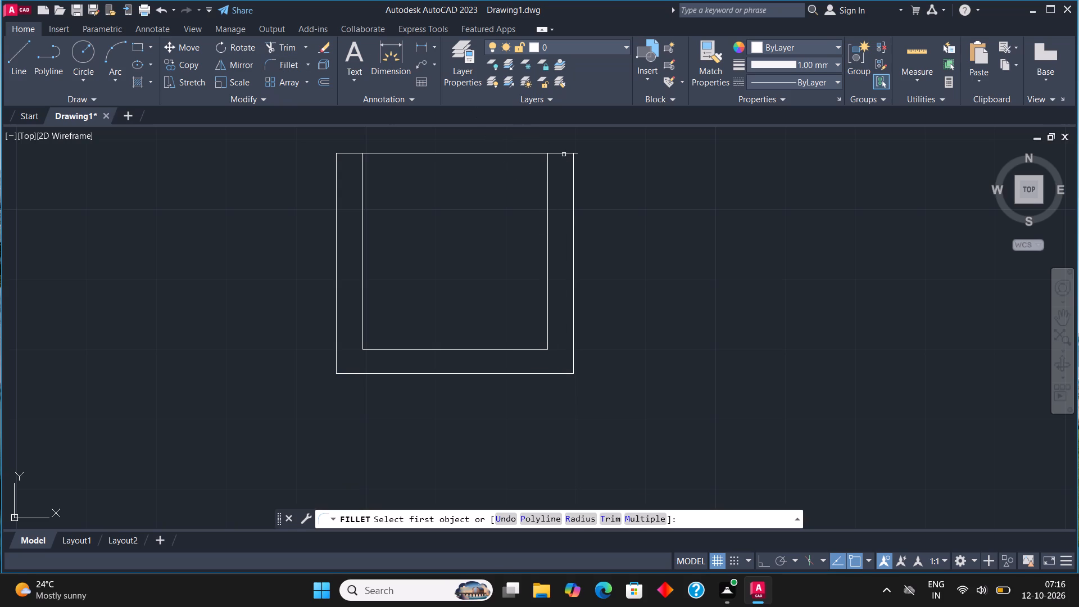
pyautogui.click(563, 153)
pyautogui.click(574, 182)
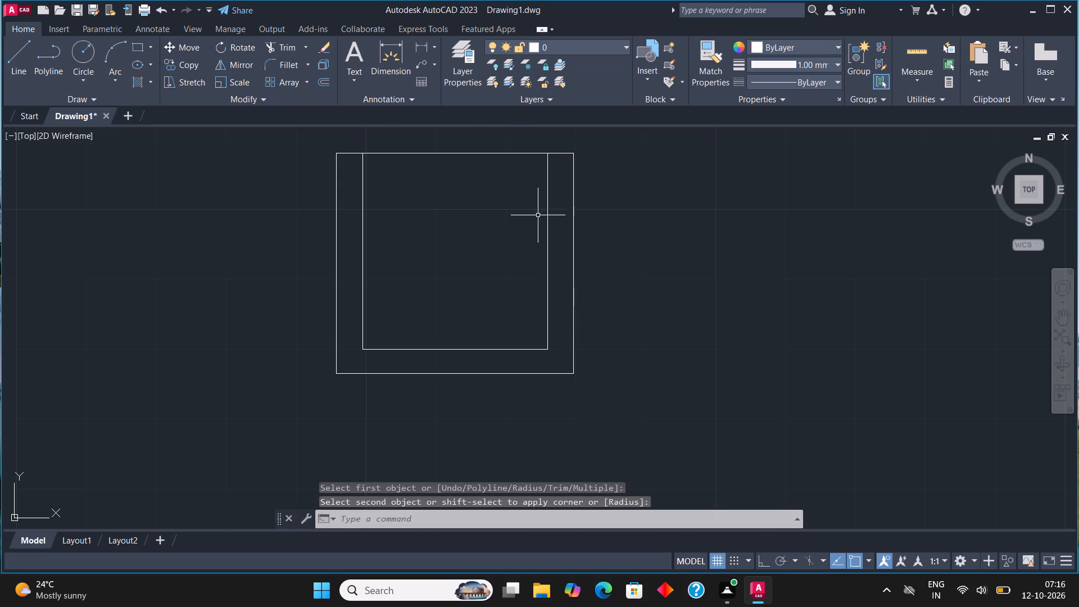
# Move the finished armchair into the living room, near the sofa's lower end and just above the staircase wall.
pyautogui.scroll(-3, 456, 238)
pyautogui.moveTo(484, 249); pyautogui.dragTo(523, 245, button='middle')
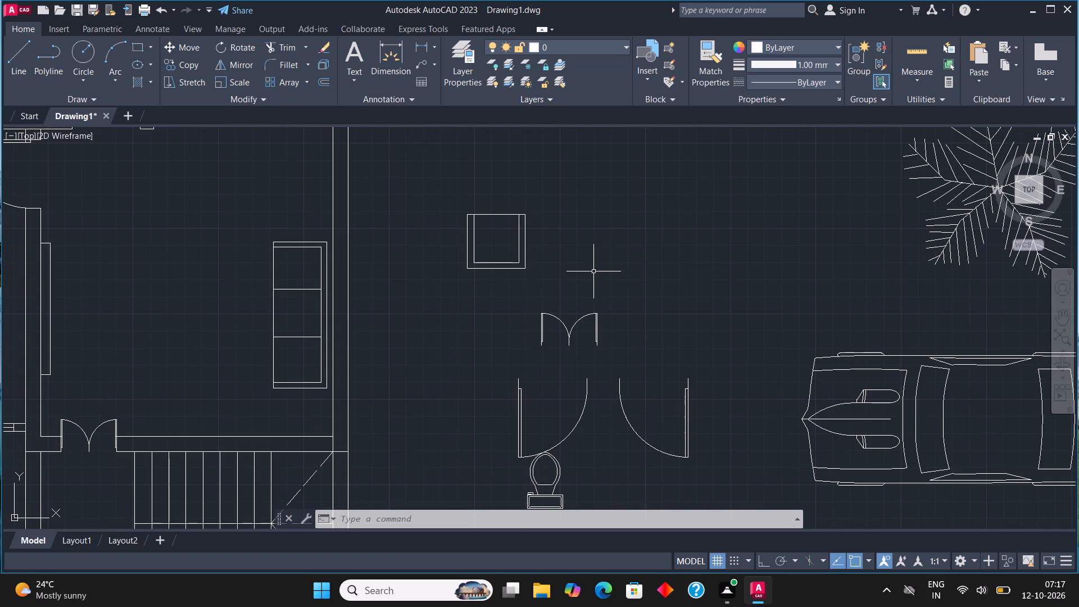
pyautogui.moveTo(568, 251); pyautogui.dragTo(595, 268, button='middle')
pyautogui.moveTo(575, 295); pyautogui.dragTo(561, 276)
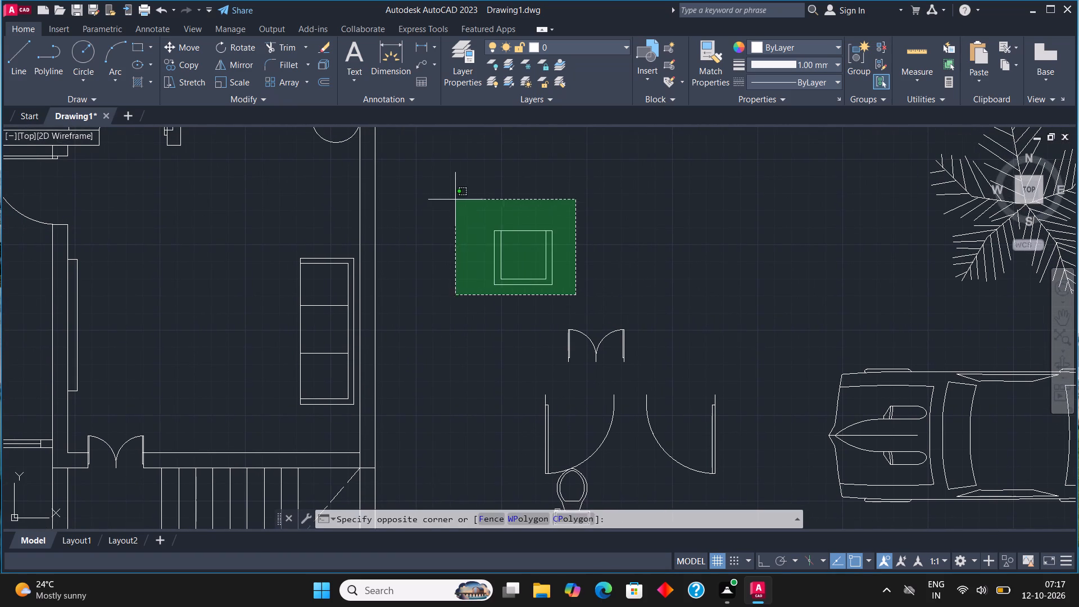
pyautogui.click(455, 200)
pyautogui.click(186, 48)
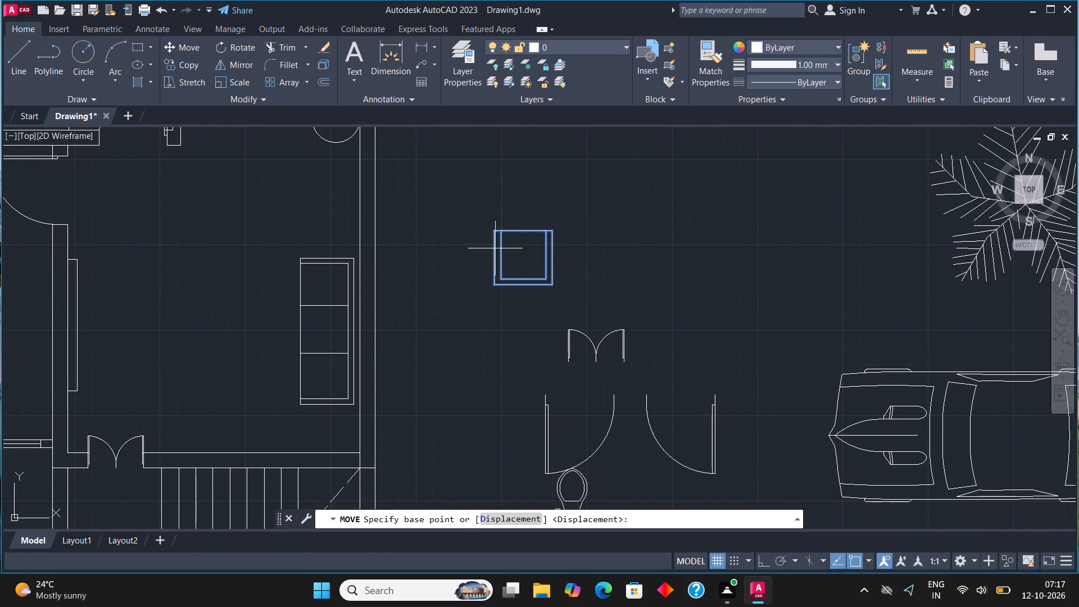
pyautogui.click(526, 255)
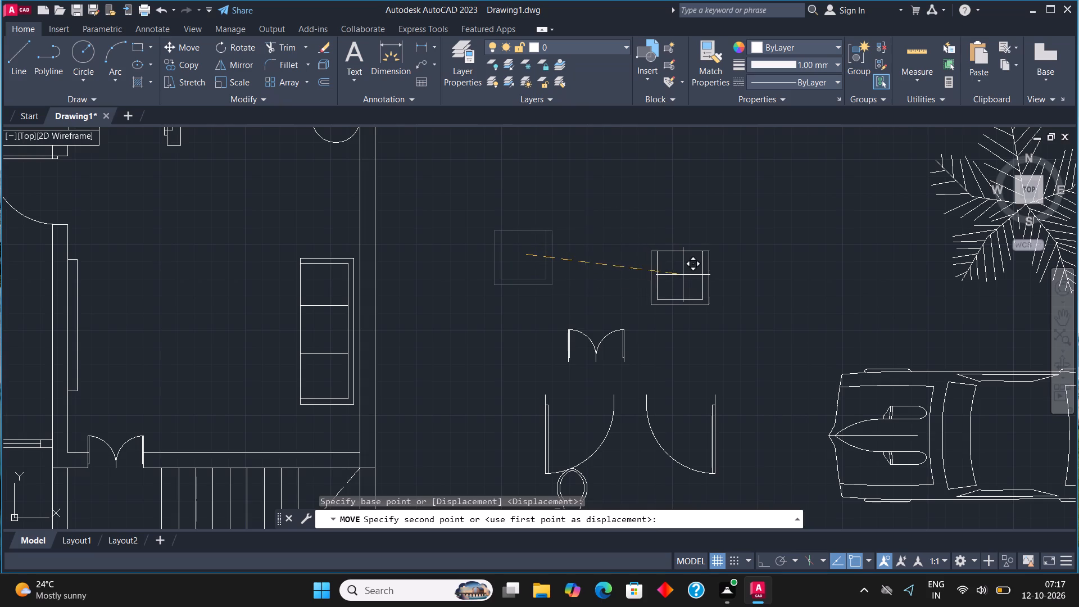
pyautogui.scroll(-1, 732, 320)
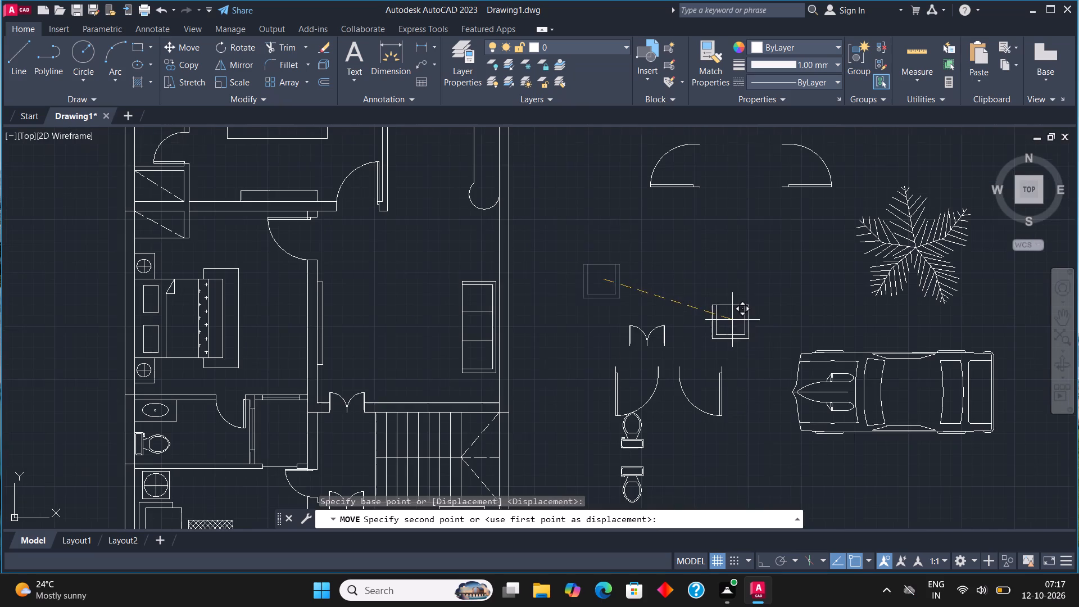
pyautogui.scroll(3, 443, 386)
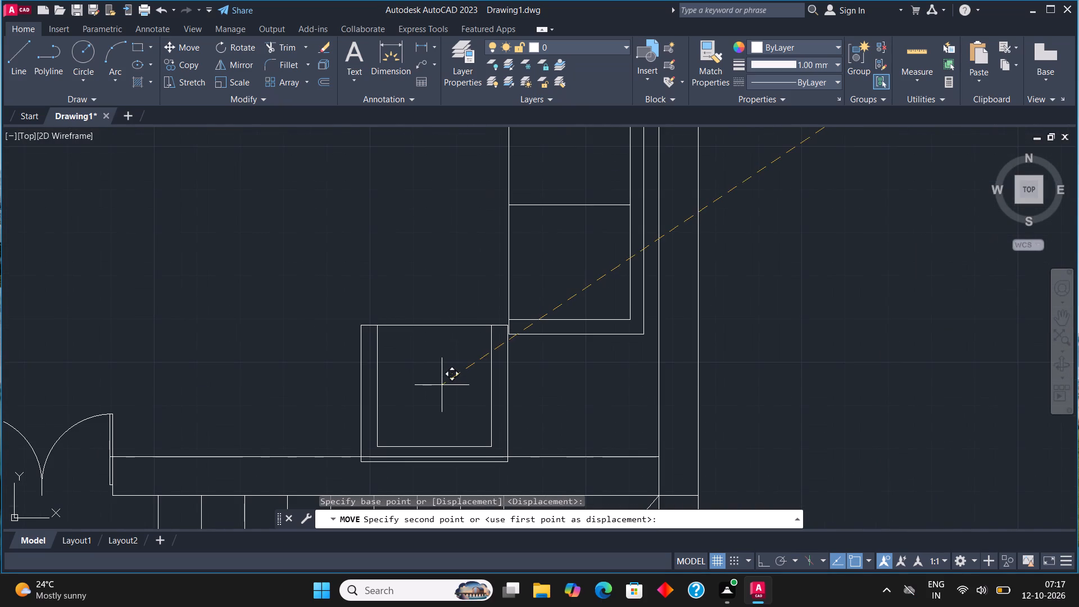
pyautogui.click(391, 368)
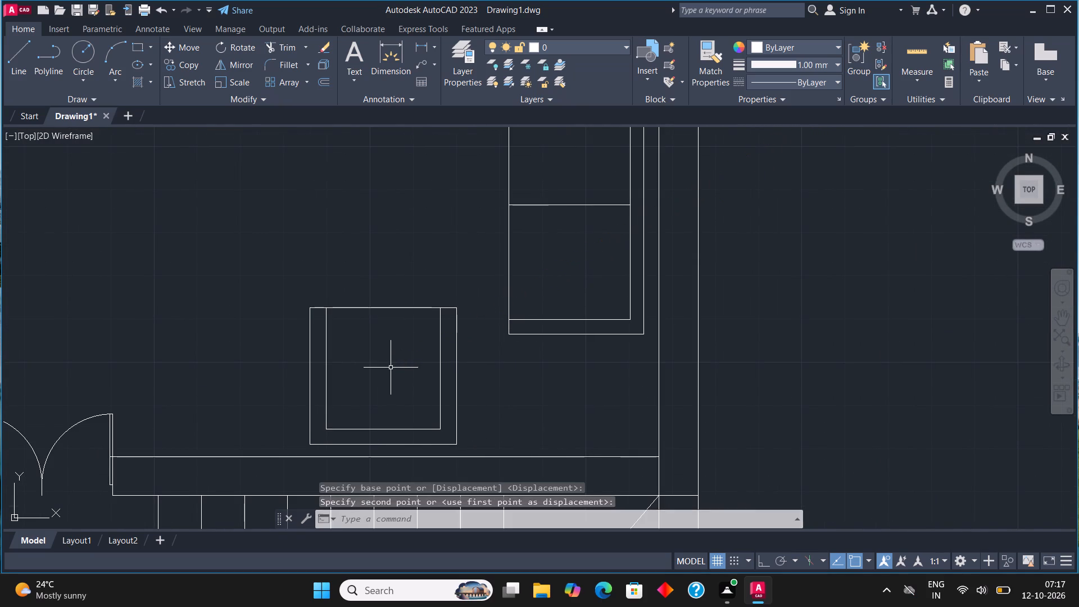
# Copy the armchair once to the empty area outside the outer wall, beside the three-seat sofa.
pyautogui.scroll(-2, 402, 354)
pyautogui.scroll(1, 438, 383)
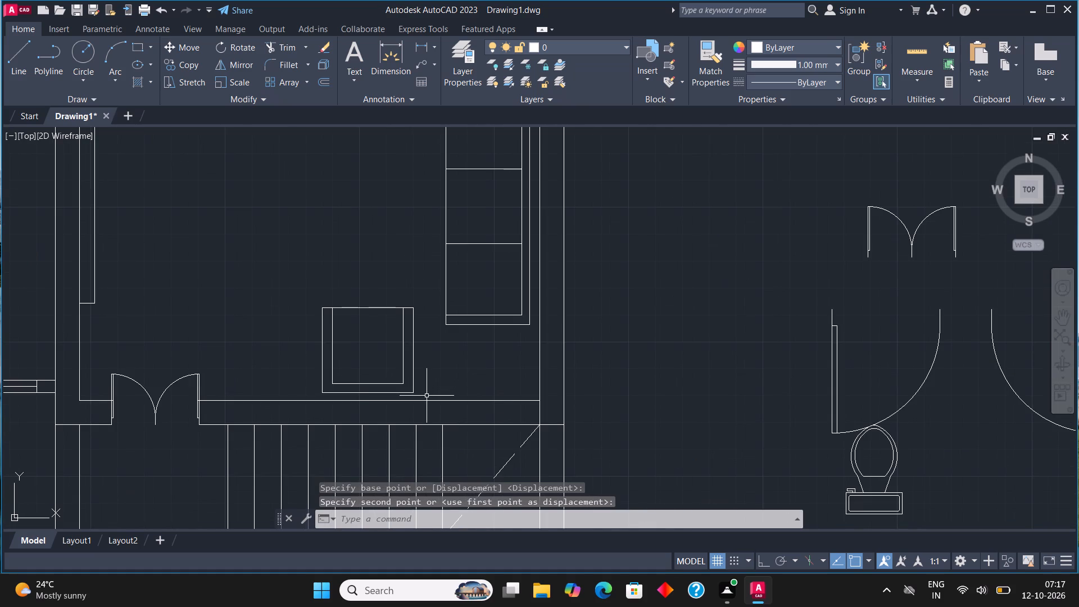
pyautogui.click(427, 396)
pyautogui.click(303, 295)
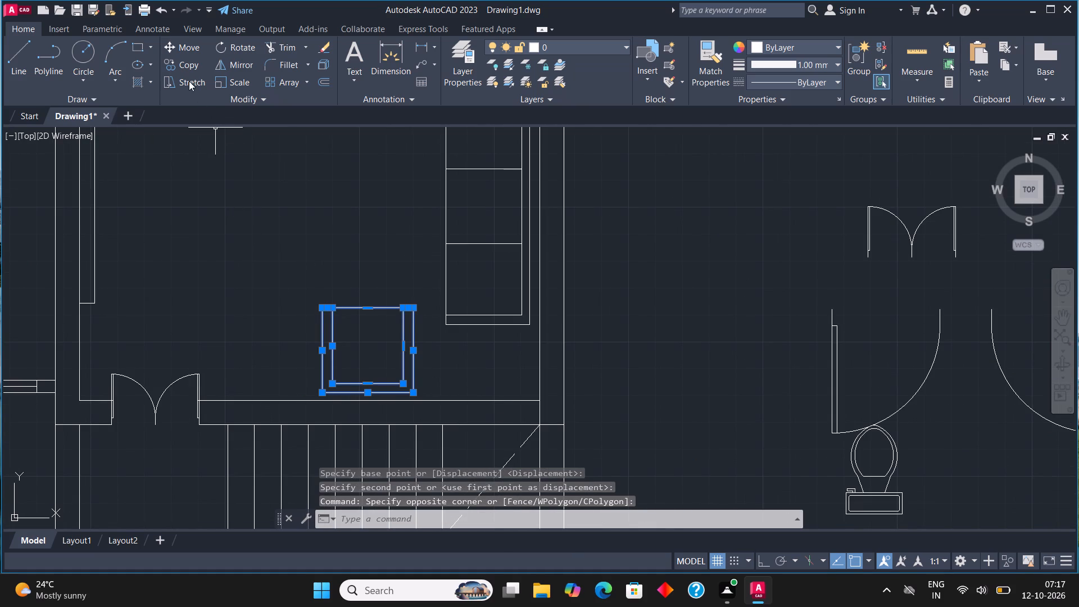
pyautogui.click(183, 63)
pyautogui.click(364, 366)
pyautogui.scroll(-2, 378, 428)
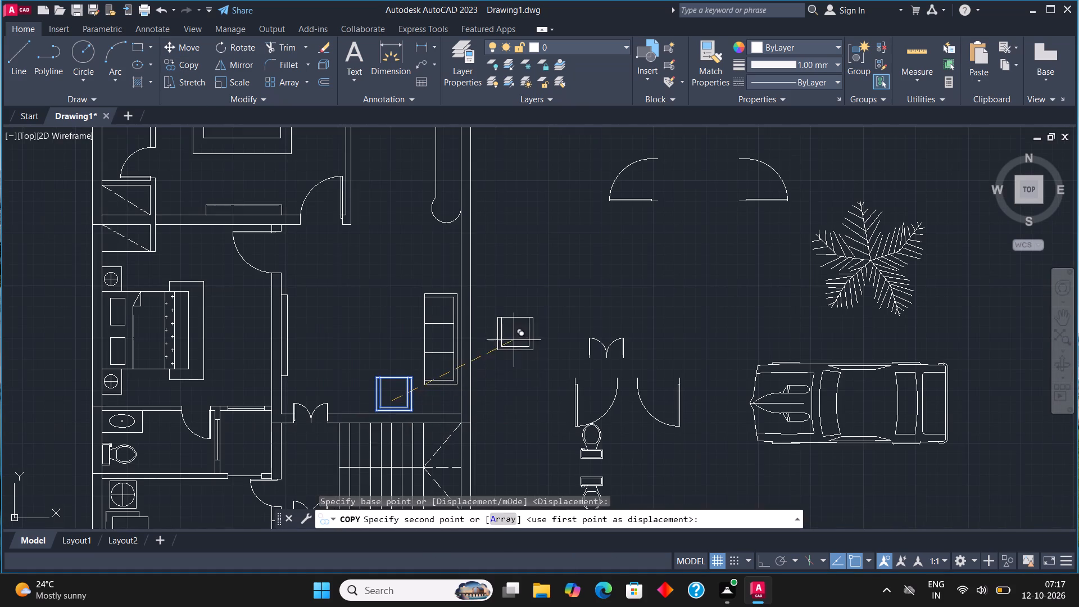
pyautogui.scroll(2, 513, 339)
pyautogui.click(530, 310)
pyautogui.press('Escape')
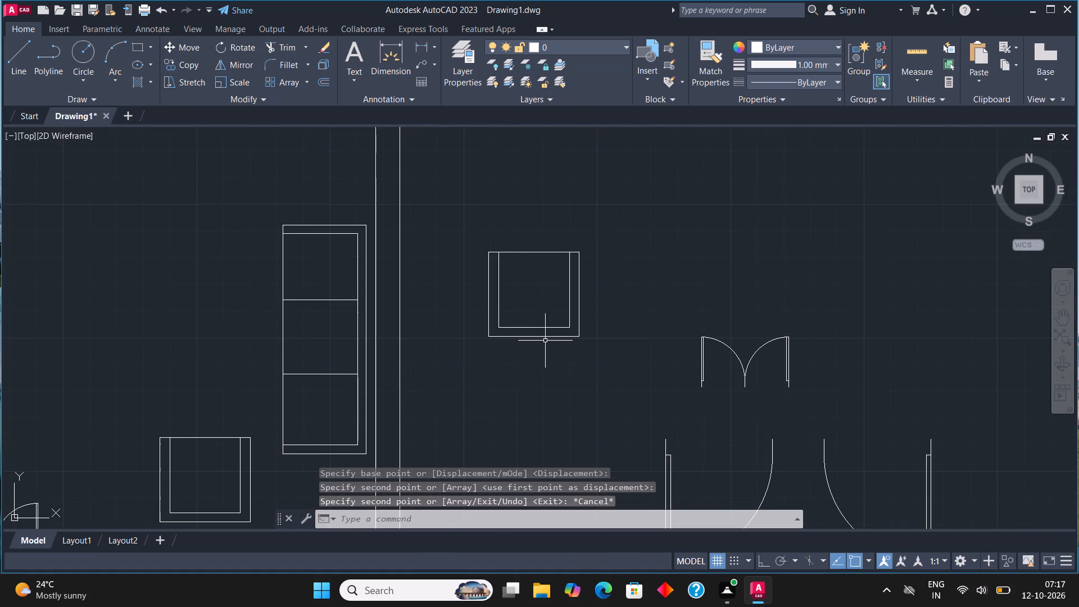
# Rotate the copied armchair 90° with Ortho on, so its backrest faces the same way as the sofa's.
pyautogui.click(605, 364)
pyautogui.click(463, 208)
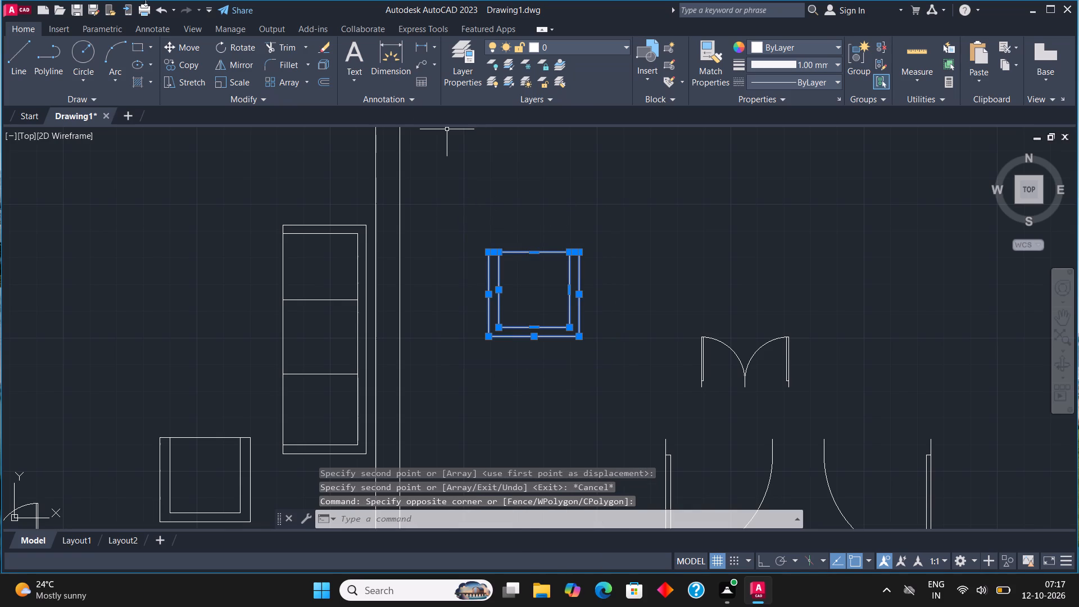
pyautogui.click(229, 46)
pyautogui.click(523, 280)
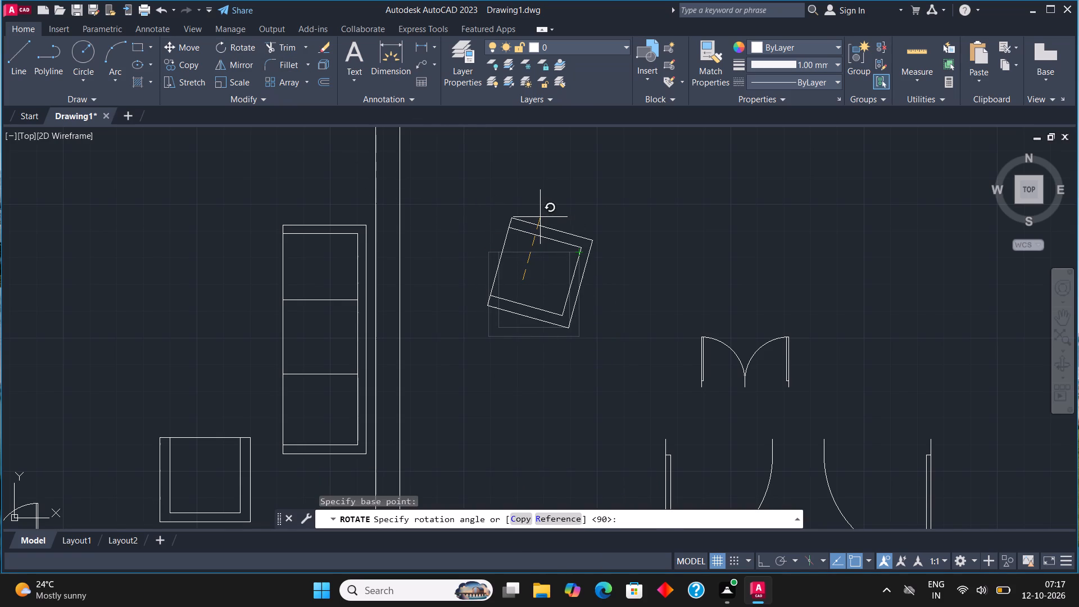
pyautogui.press('F8')
pyautogui.click(539, 193)
# Move the rotated armchair, with Ortho off, into the living room against the outer wall just above the three-seat sofa.
pyautogui.click(582, 329)
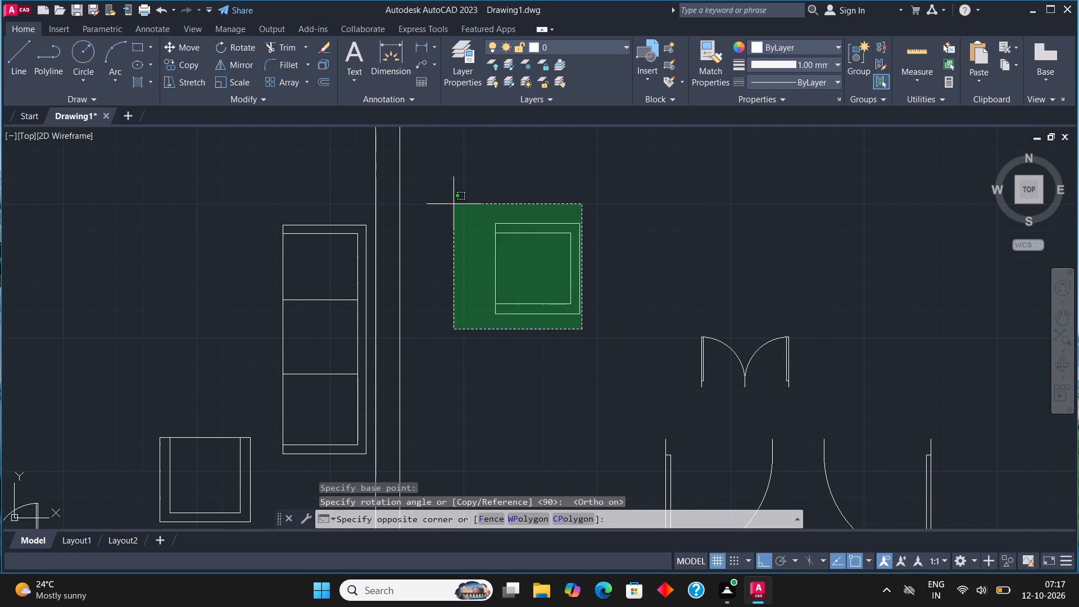
pyautogui.click(451, 202)
pyautogui.click(188, 45)
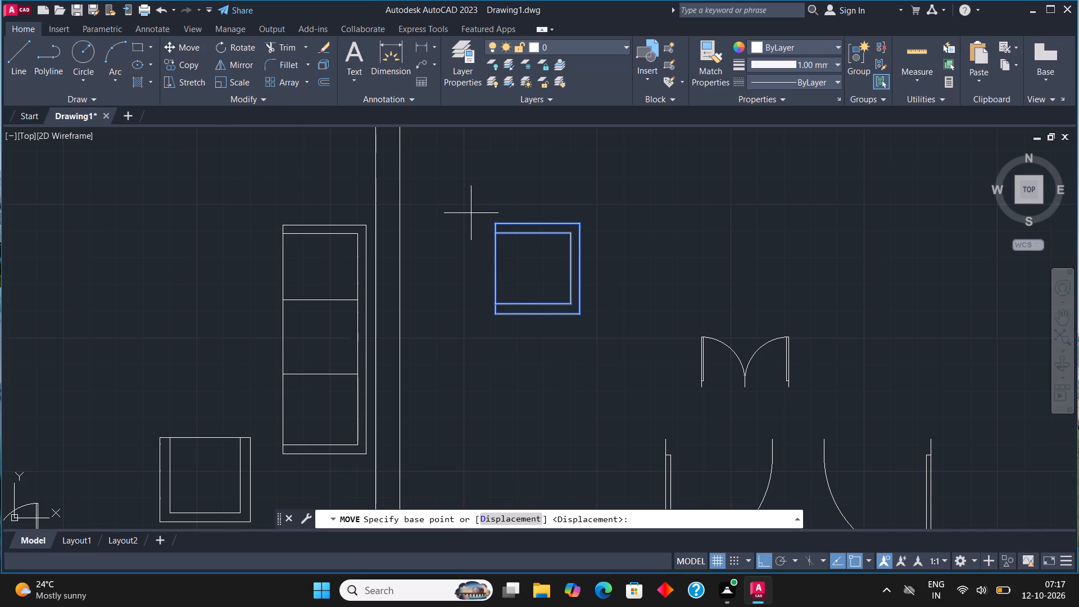
pyautogui.click(536, 257)
pyautogui.scroll(-1, 538, 330)
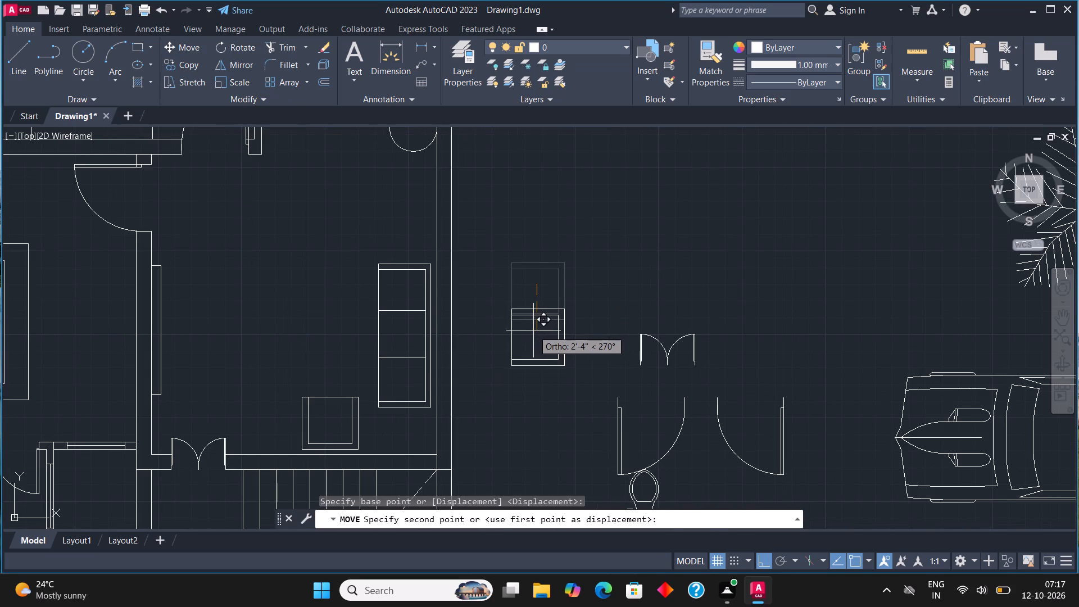
pyautogui.press('F8')
pyautogui.scroll(1, 411, 227)
pyautogui.click(403, 210)
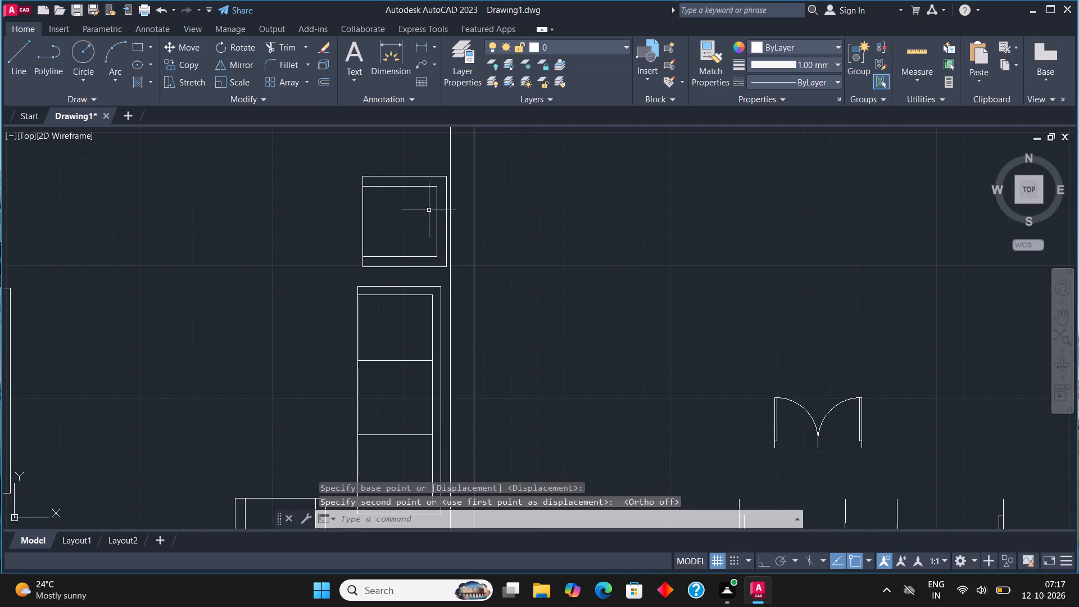
# Shift the whole upper armchair slightly away from the outer wall to line it up with the sofa below.
pyautogui.scroll(-2, 566, 202)
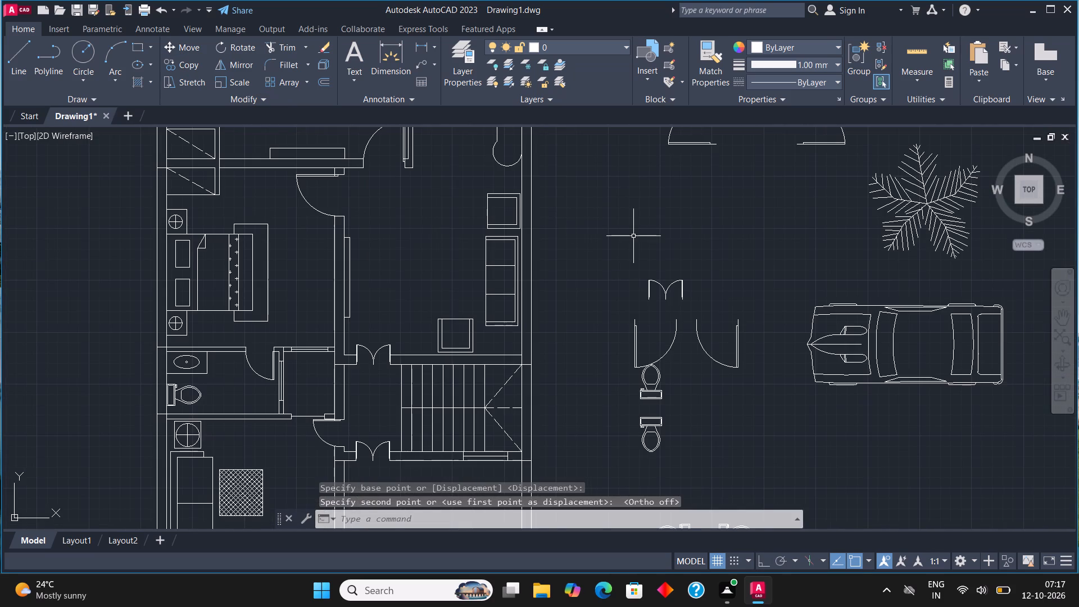
pyautogui.moveTo(492, 206); pyautogui.dragTo(510, 257, button='middle')
pyautogui.scroll(3, 545, 284)
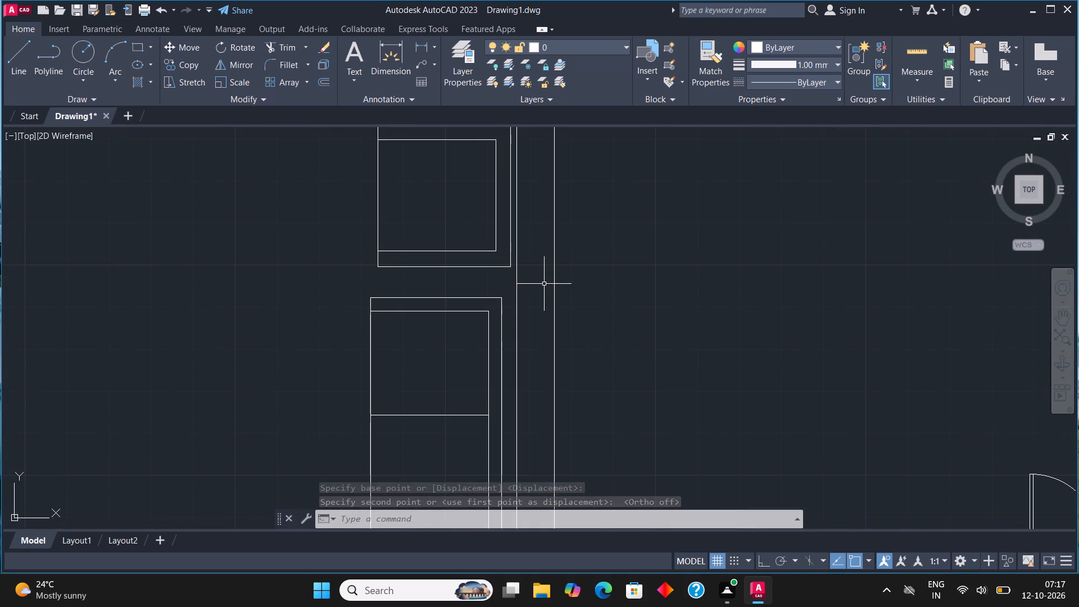
pyautogui.click(509, 284)
pyautogui.scroll(-2, 493, 262)
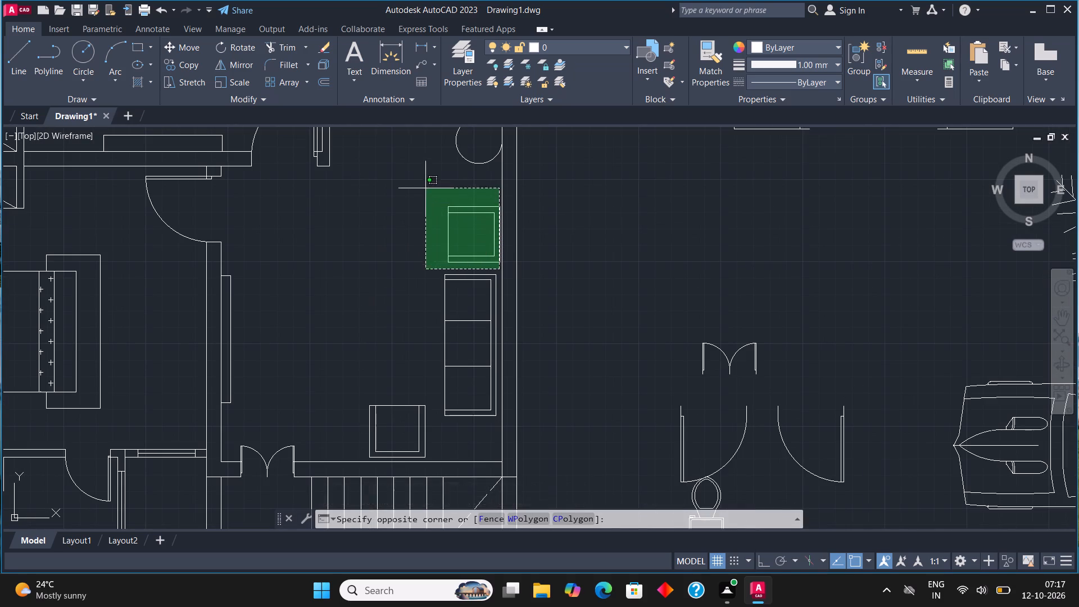
pyautogui.click(424, 187)
pyautogui.scroll(3, 432, 202)
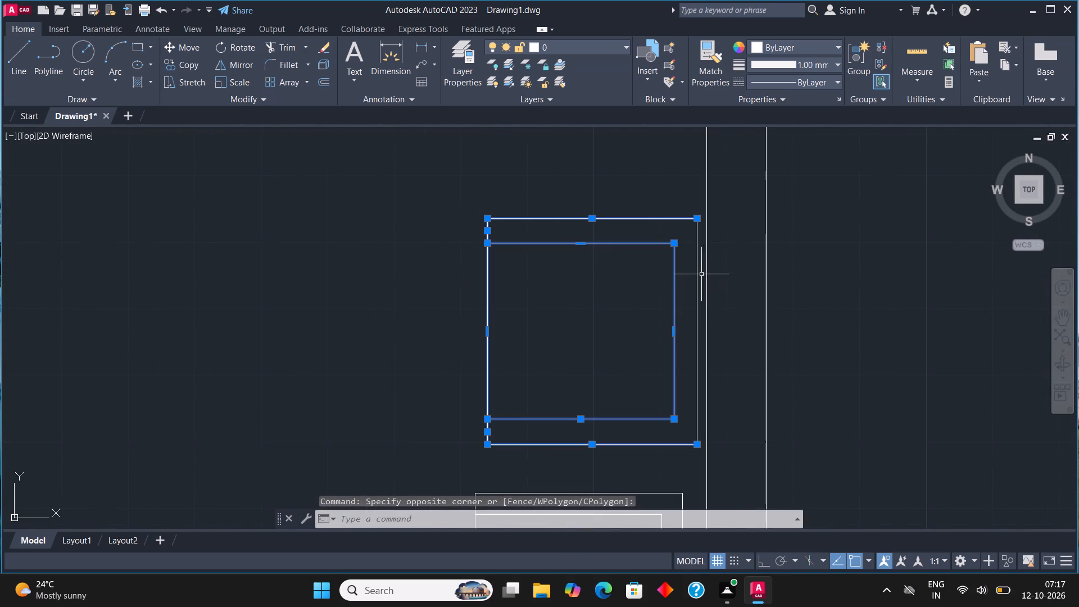
pyautogui.click(697, 271)
pyautogui.click(184, 48)
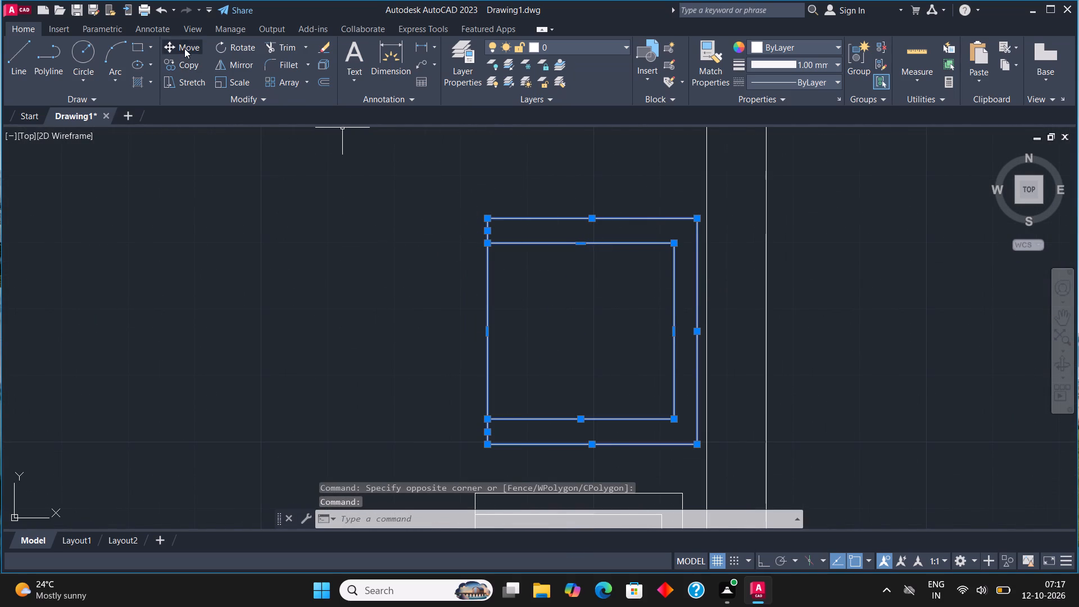
pyautogui.click(614, 375)
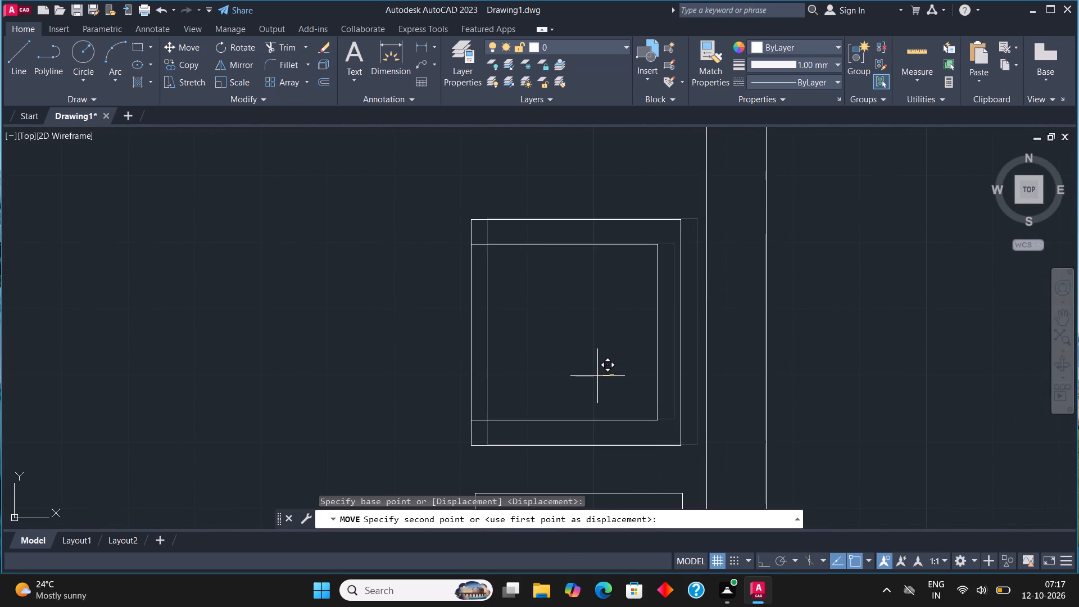
pyautogui.click(602, 373)
# Draw an upright ellipse from its center as a coffee table in front of the three-seat sofa.
pyautogui.scroll(-2, 578, 279)
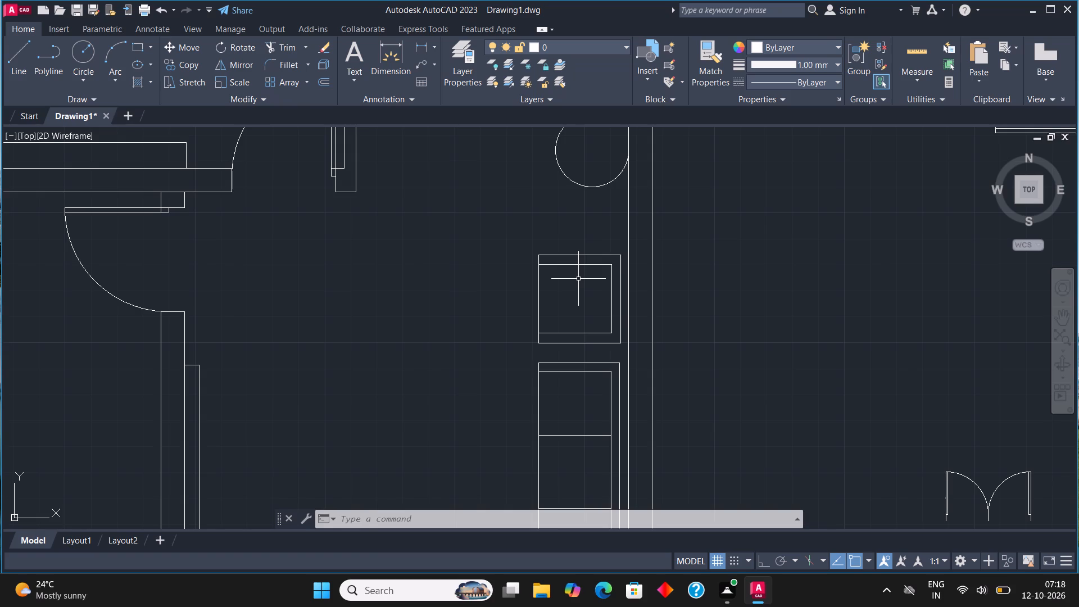
pyautogui.scroll(-3, 578, 279)
pyautogui.scroll(2, 560, 295)
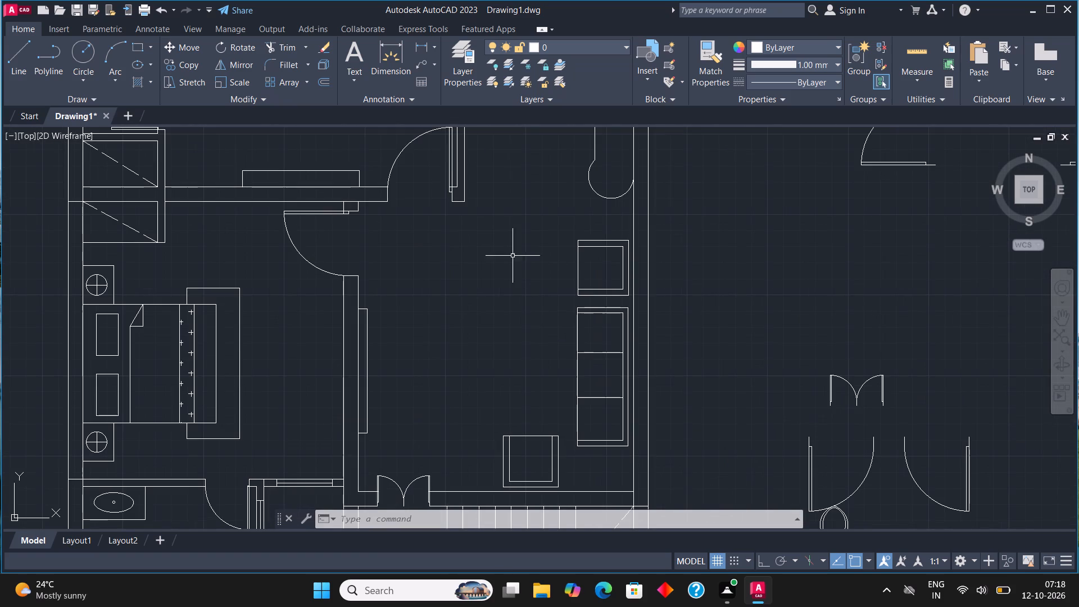
pyautogui.click(139, 66)
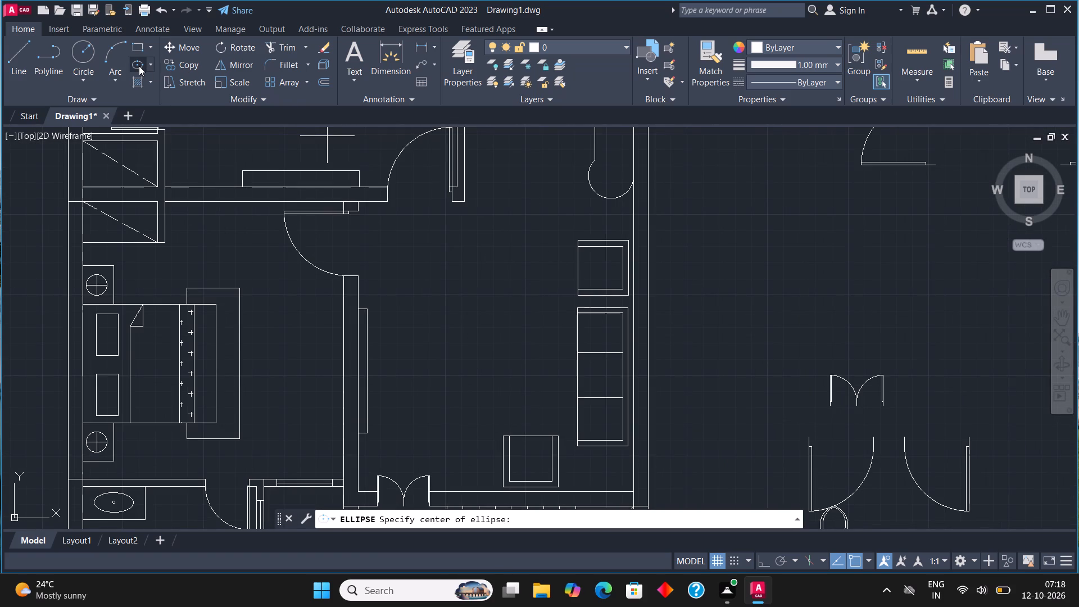
pyautogui.click(524, 353)
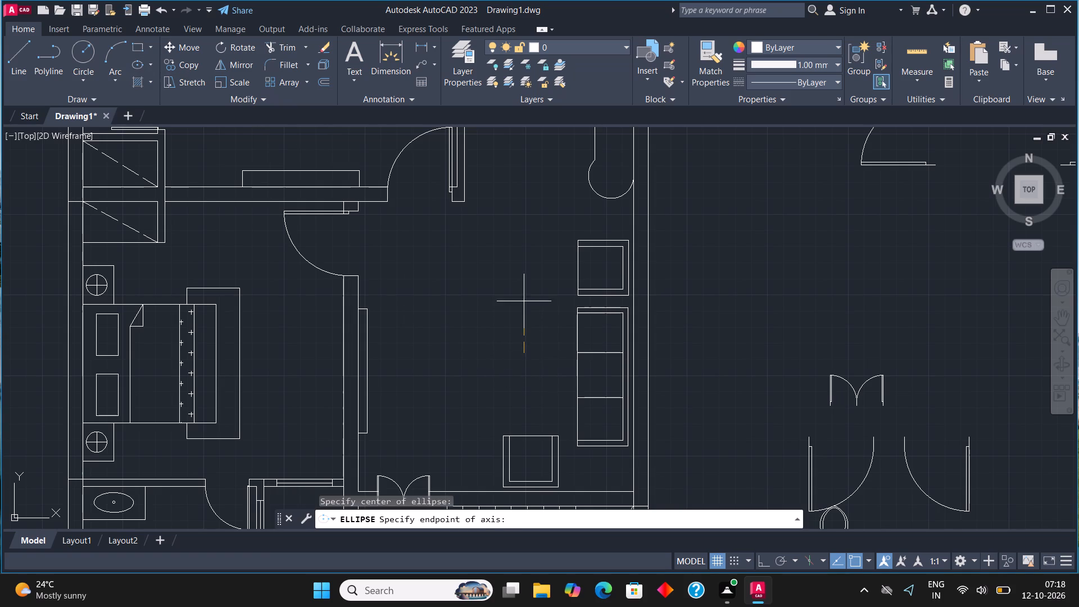
pyautogui.click(523, 288)
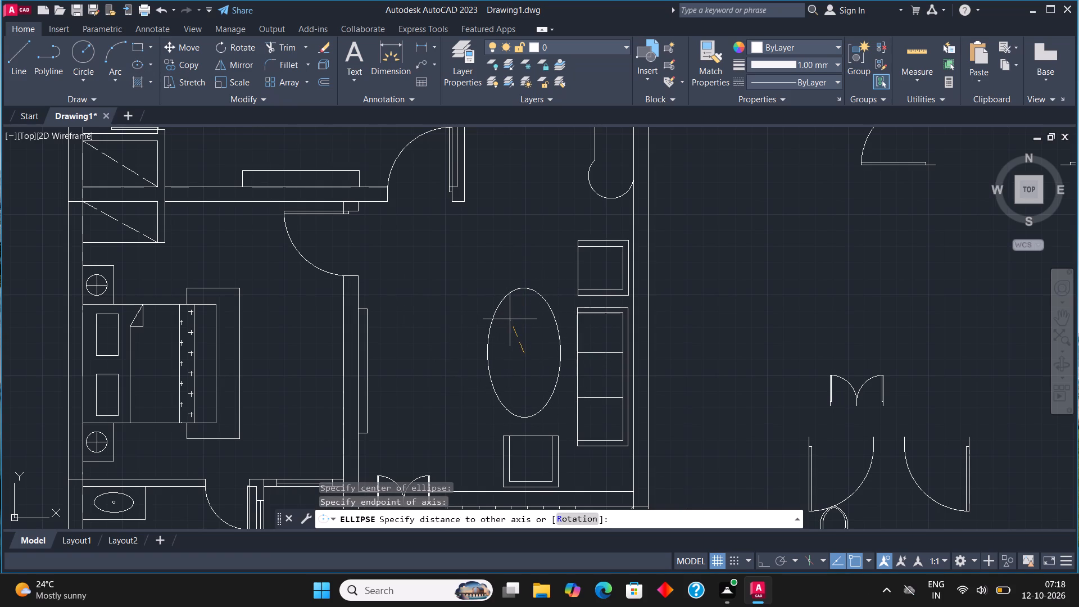
pyautogui.click(511, 319)
# Shorten the coffee table ellipse's vertical axis by stretching its bottom quadrant toward the center.
pyautogui.click(522, 291)
pyautogui.click(518, 284)
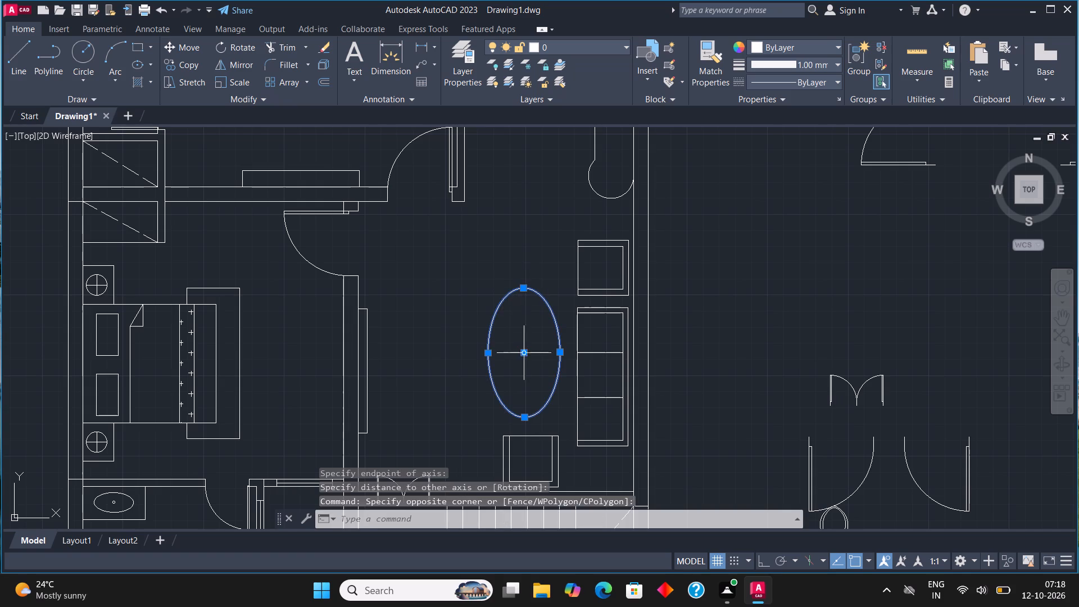
pyautogui.click(525, 416)
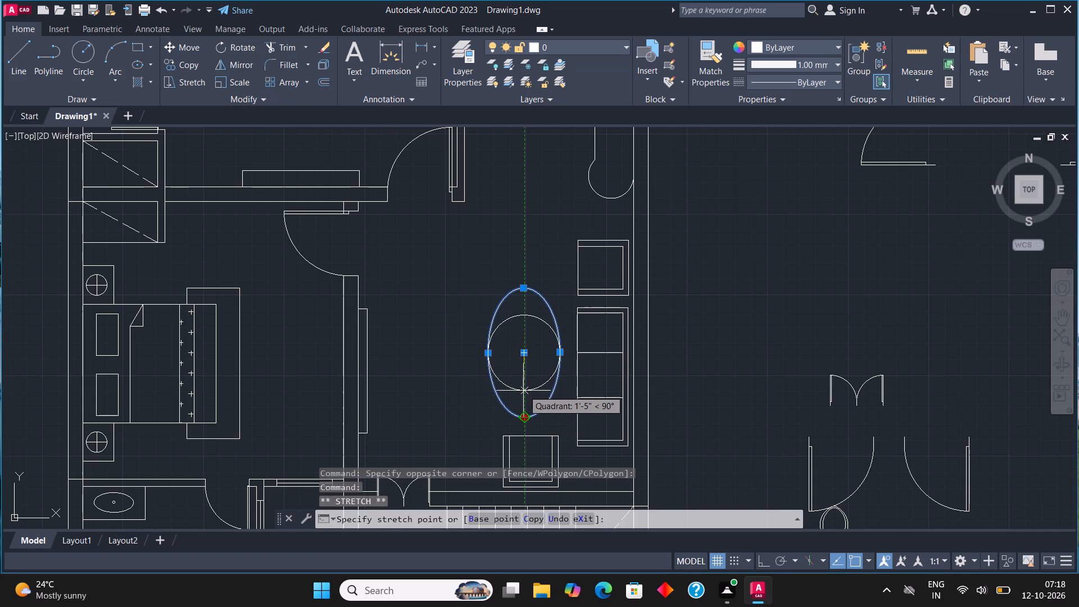
pyautogui.click(524, 395)
pyautogui.press('Escape')
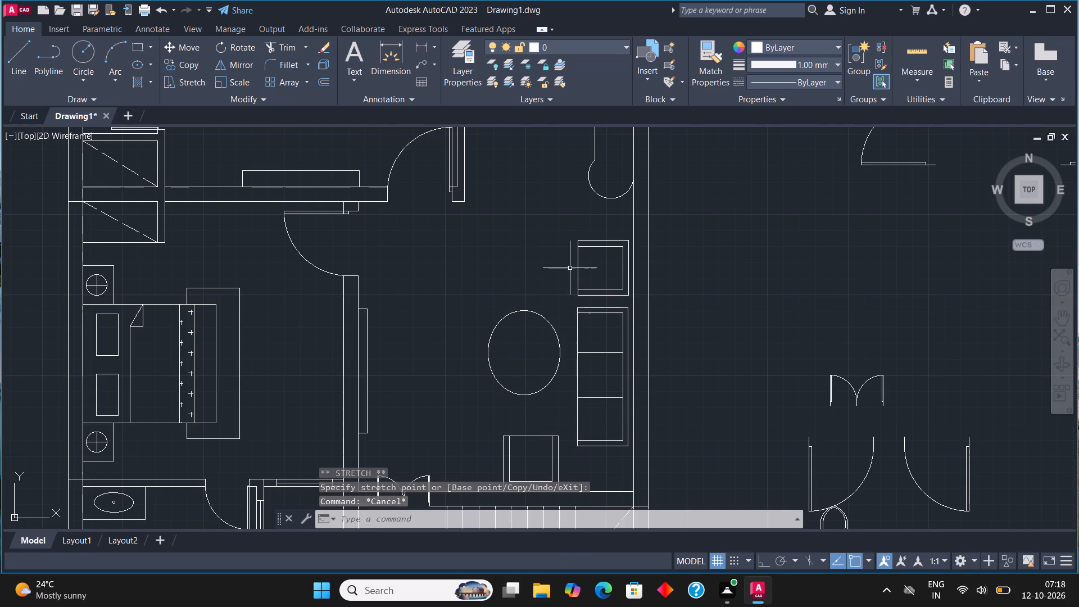
# Narrow the coffee table ellipse by stretching its left quadrant inward.
pyautogui.scroll(1, 543, 338)
pyautogui.moveTo(532, 307); pyautogui.dragTo(528, 298)
pyautogui.click(509, 272)
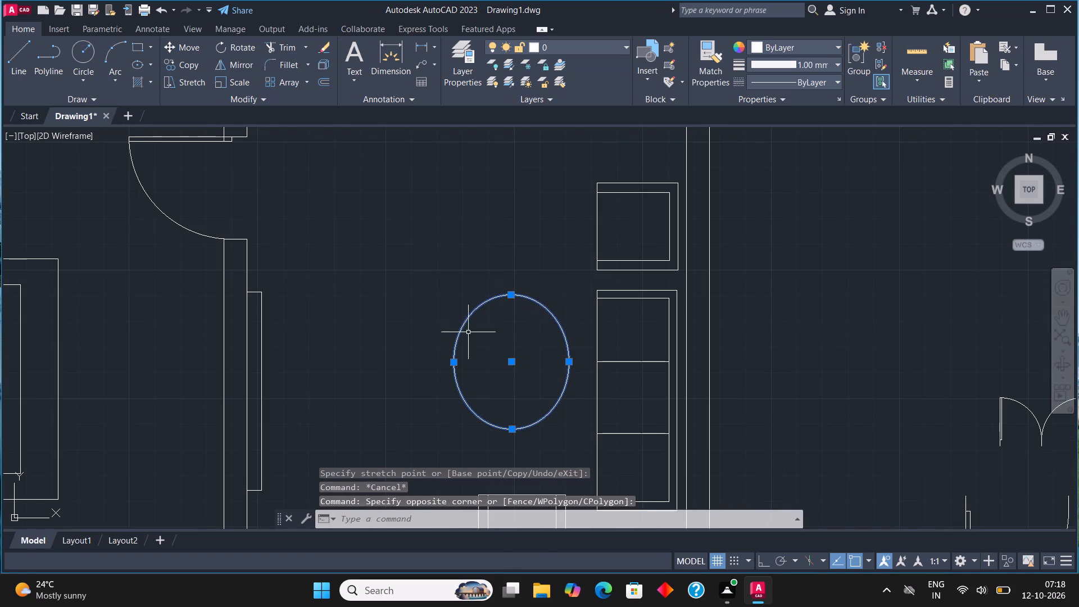
pyautogui.click(451, 363)
pyautogui.click(466, 367)
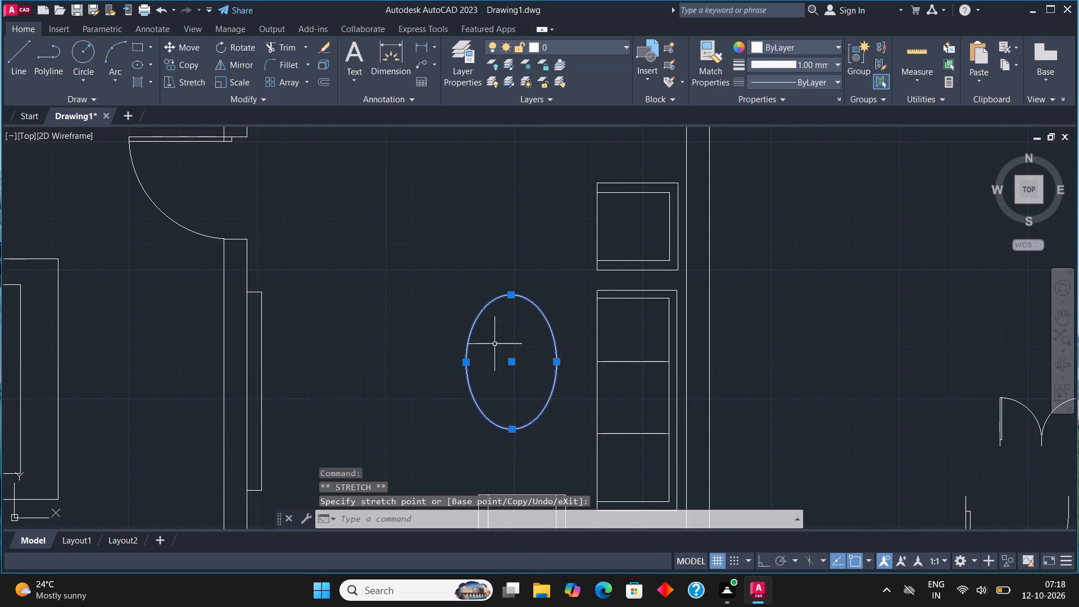
pyautogui.scroll(-3, 634, 248)
pyautogui.press('Escape')
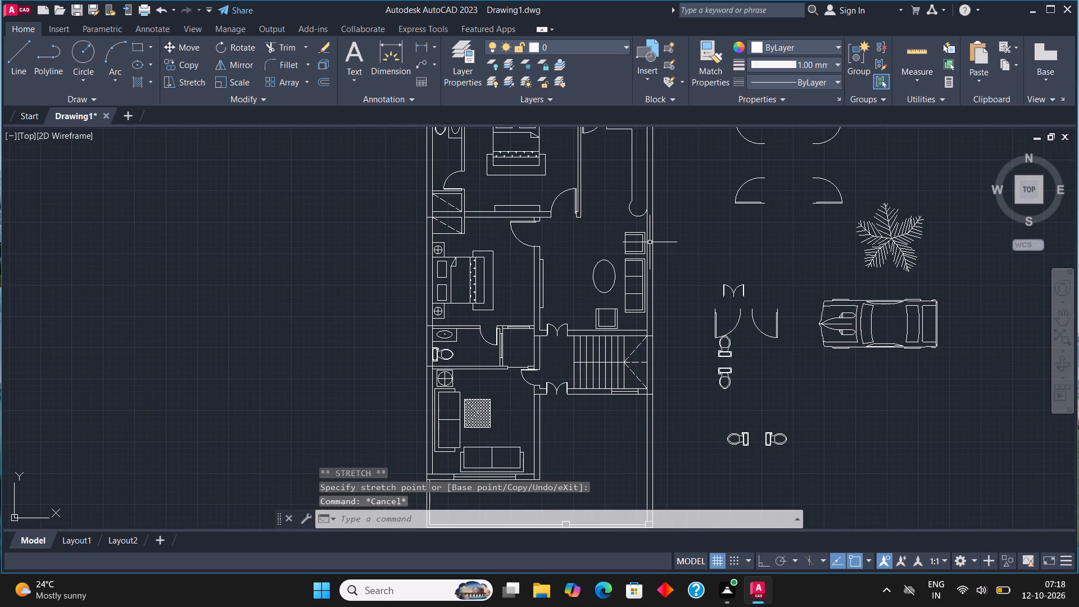
# Move the elliptical coffee table slightly toward the three-seat sofa.
pyautogui.scroll(3, 625, 268)
pyautogui.moveTo(511, 296); pyautogui.dragTo(505, 292)
pyautogui.click(438, 271)
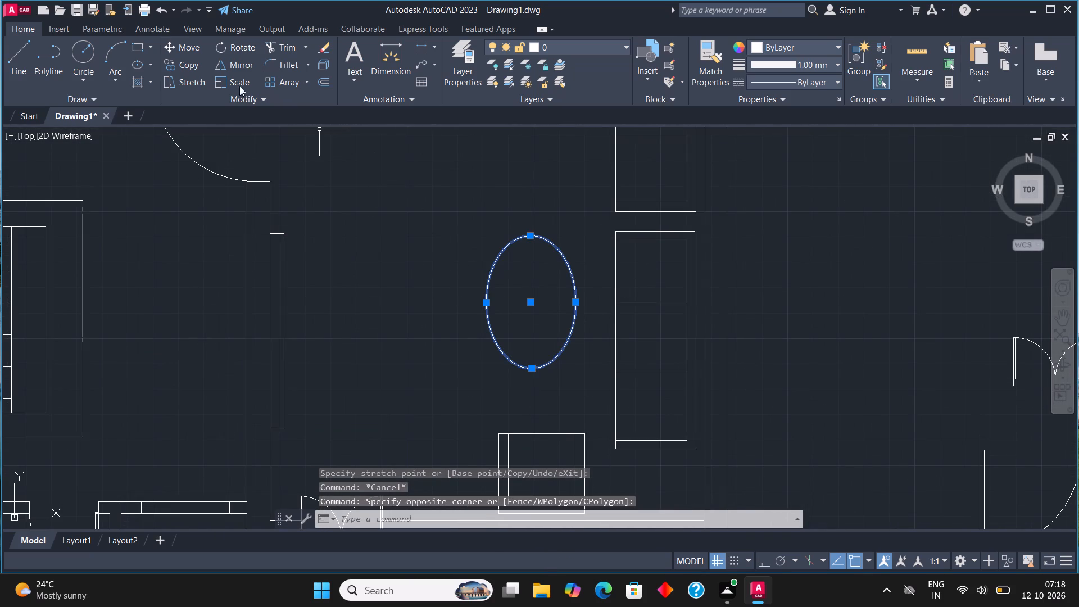
pyautogui.click(190, 52)
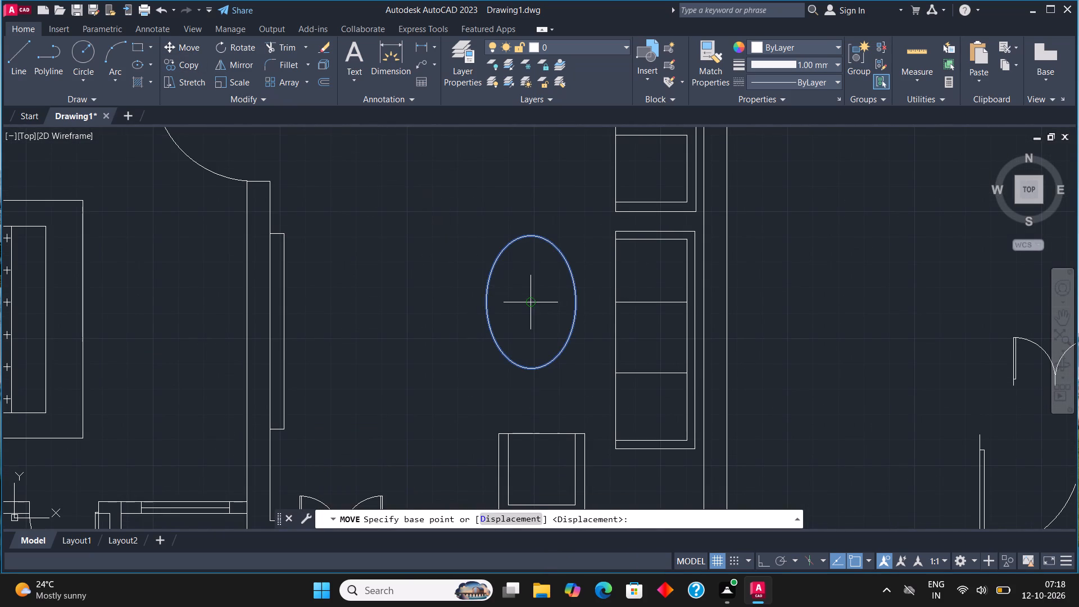
pyautogui.click(529, 300)
pyautogui.click(537, 300)
pyautogui.scroll(-3, 530, 233)
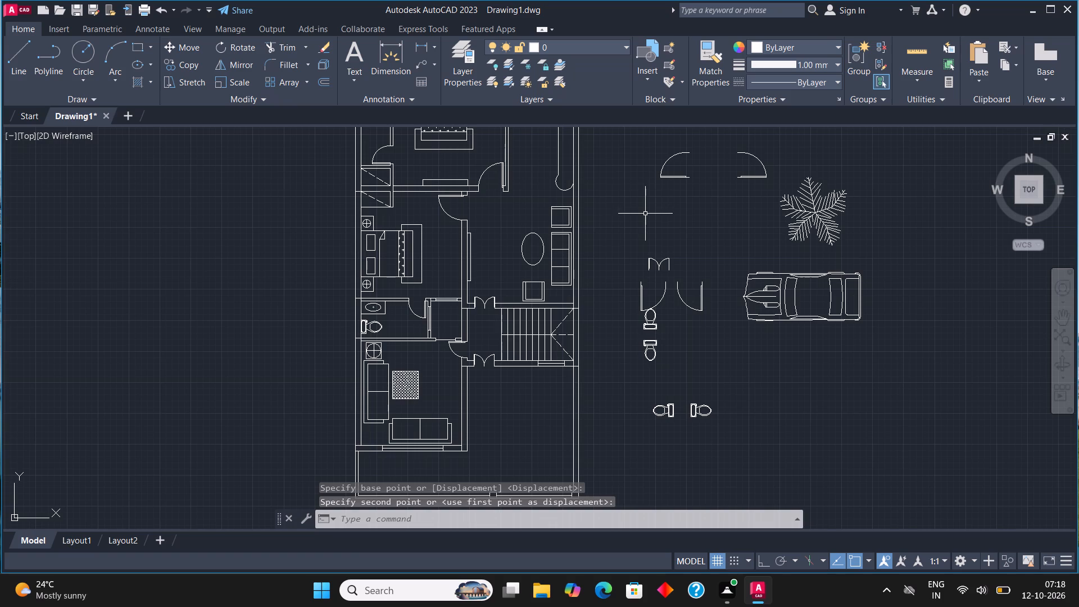
# Offset the coffee table ellipse 1" inward to give the tabletop an inner edge.
pyautogui.scroll(4, 536, 245)
pyautogui.click(448, 247)
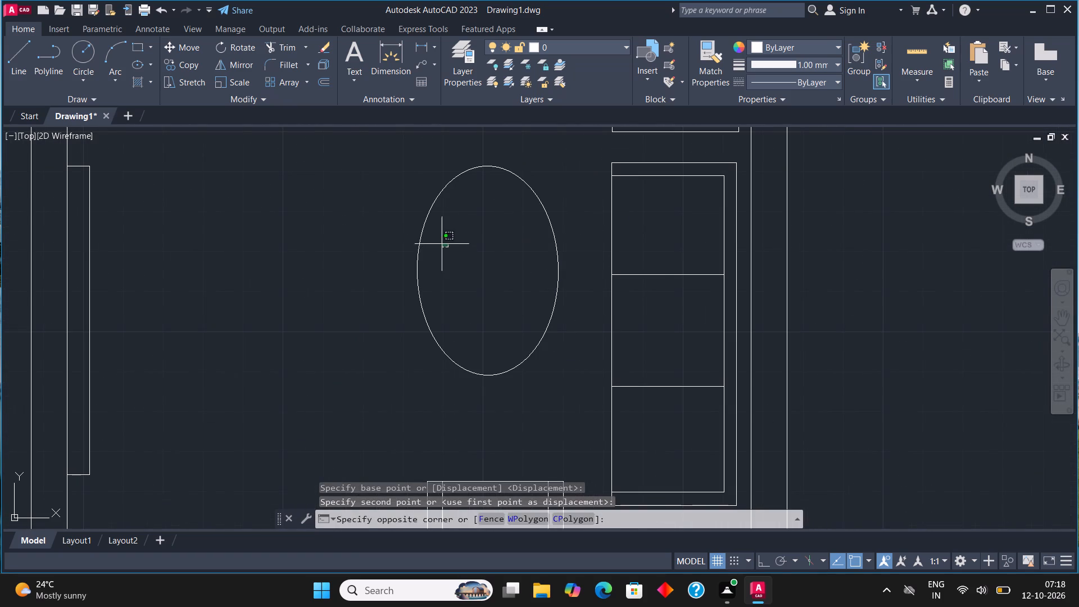
pyautogui.click(380, 237)
pyautogui.click(320, 83)
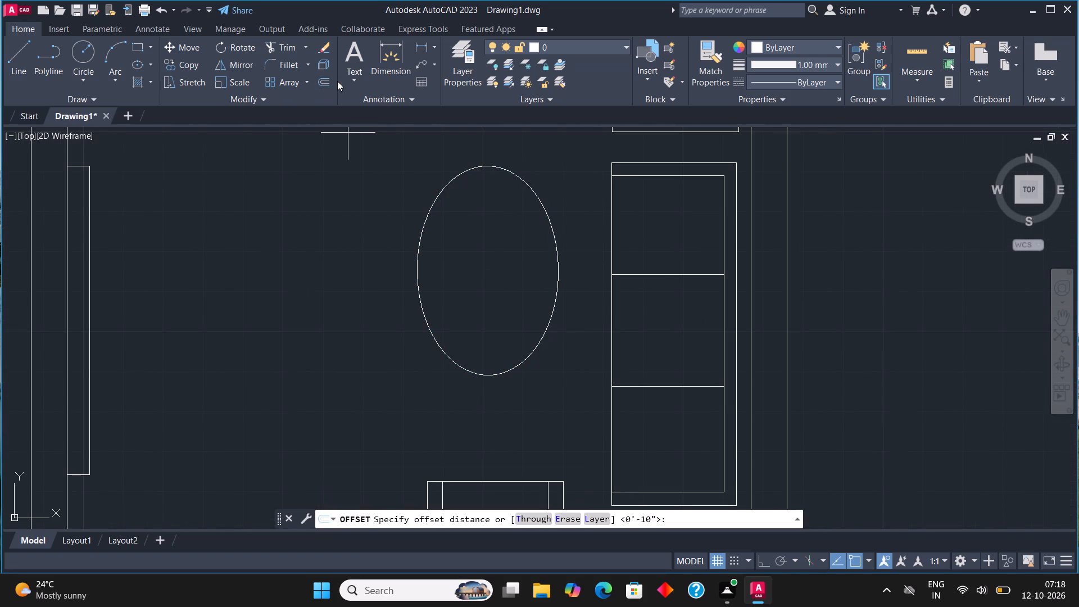
pyautogui.click(479, 170)
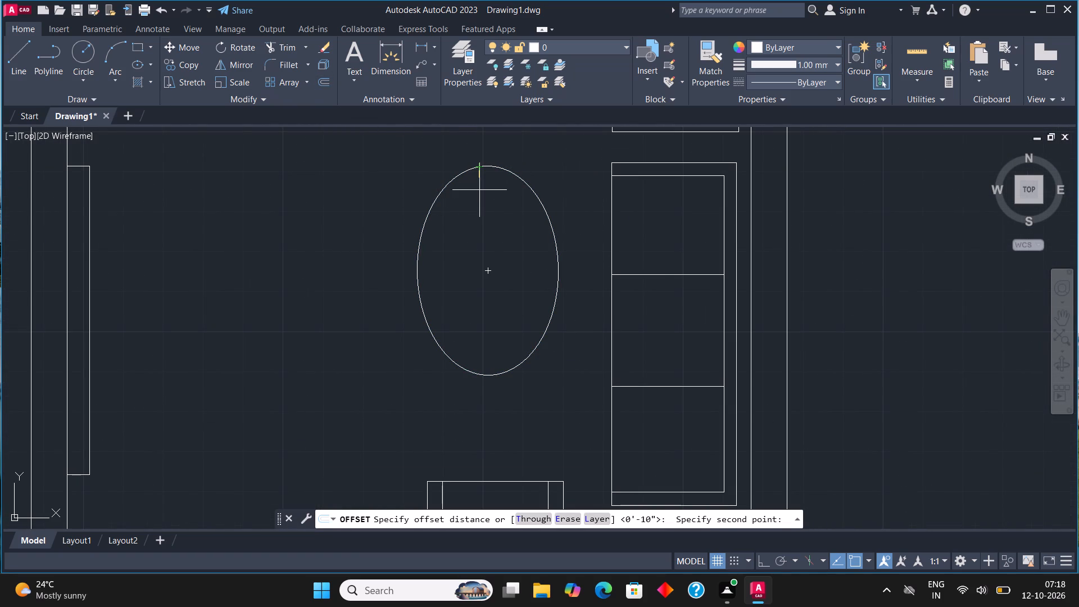
pyautogui.write('1"')
pyautogui.press('Return')
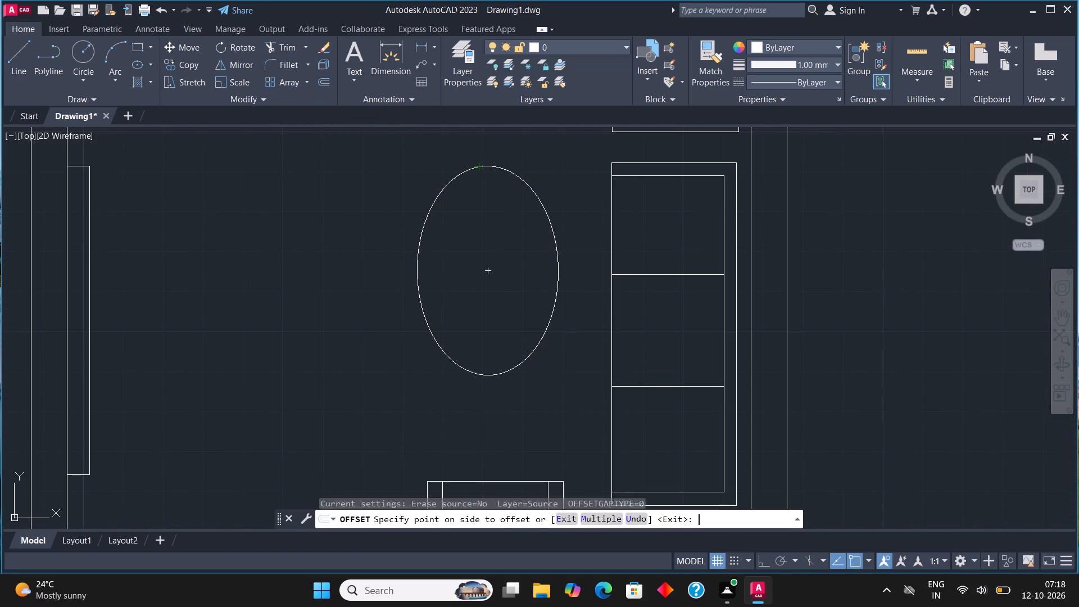
pyautogui.click(479, 190)
pyautogui.click(474, 220)
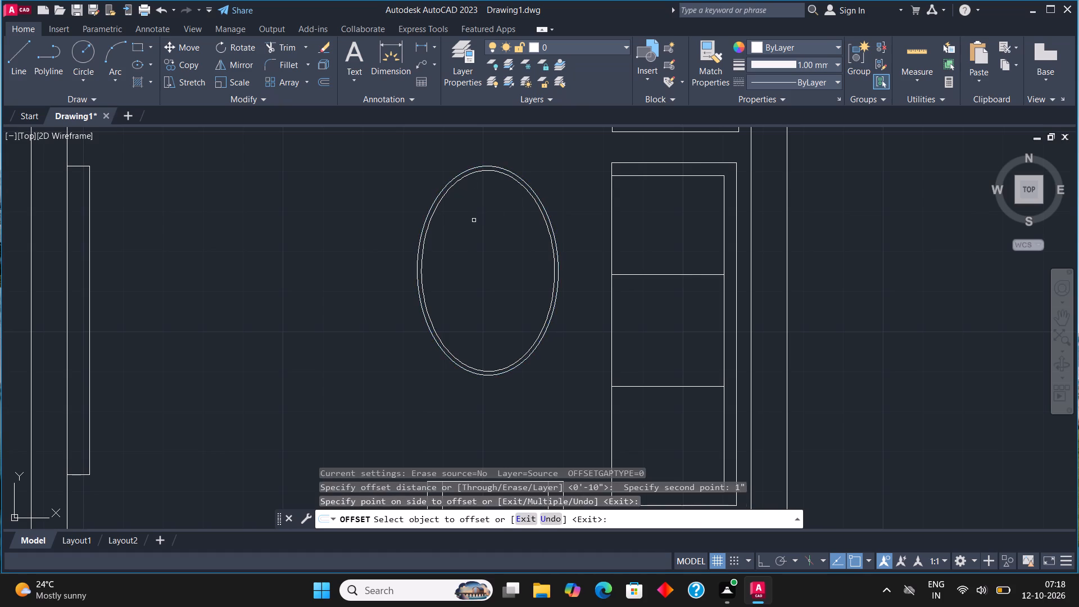
pyautogui.press('Escape')
pyautogui.scroll(-3, 524, 152)
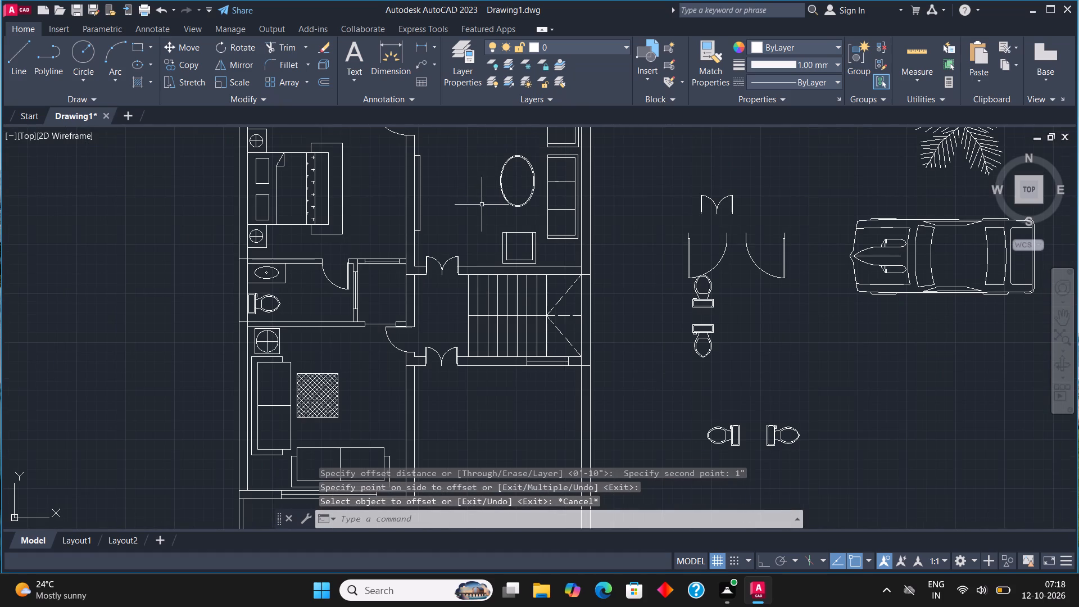
# Rotate the car beside the plan 90 degrees clockwise, with Ortho on, so its front points north.
pyautogui.scroll(-1, 493, 221)
pyautogui.moveTo(500, 233); pyautogui.dragTo(374, 246, button='middle')
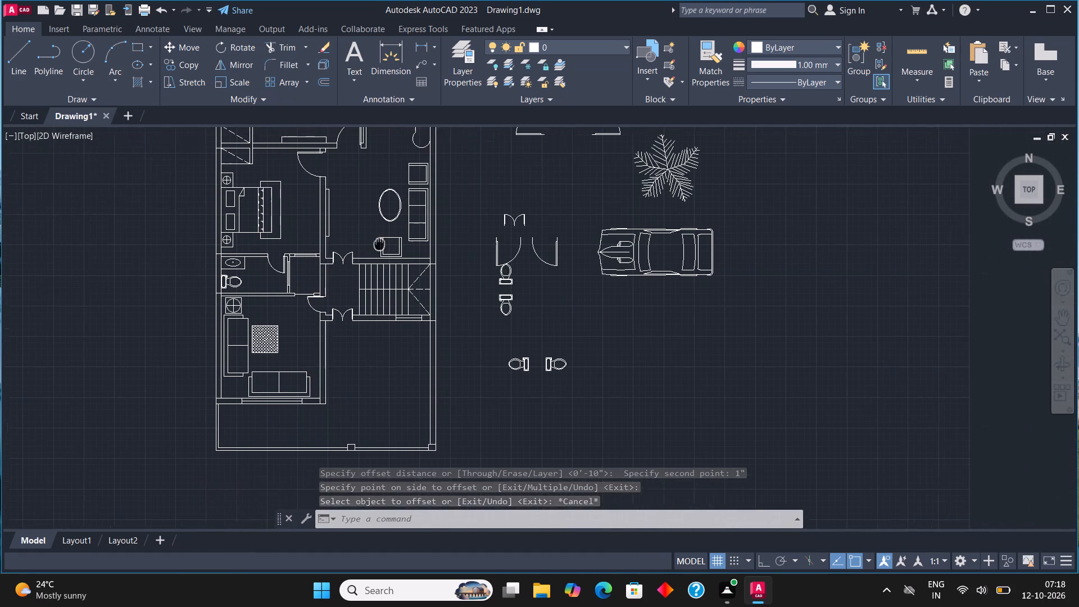
pyautogui.moveTo(374, 246); pyautogui.dragTo(362, 250, button='middle')
pyautogui.scroll(2, 683, 255)
pyautogui.moveTo(672, 265); pyautogui.dragTo(660, 259)
pyautogui.click(495, 244)
pyautogui.scroll(-1, 397, 196)
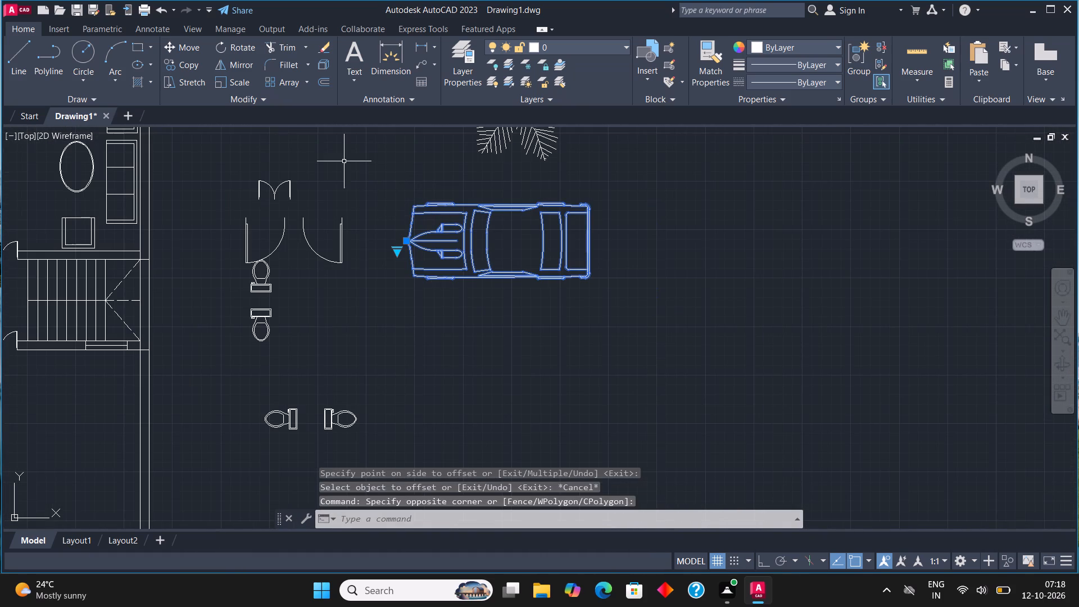
pyautogui.click(241, 54)
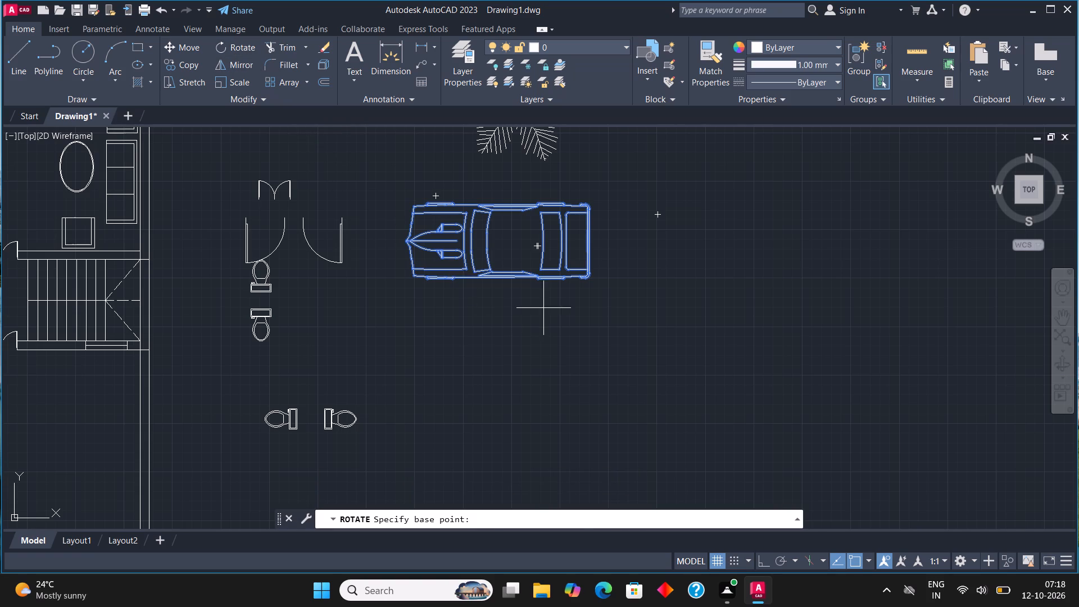
pyautogui.click(543, 308)
pyautogui.press('F8')
pyautogui.click(543, 342)
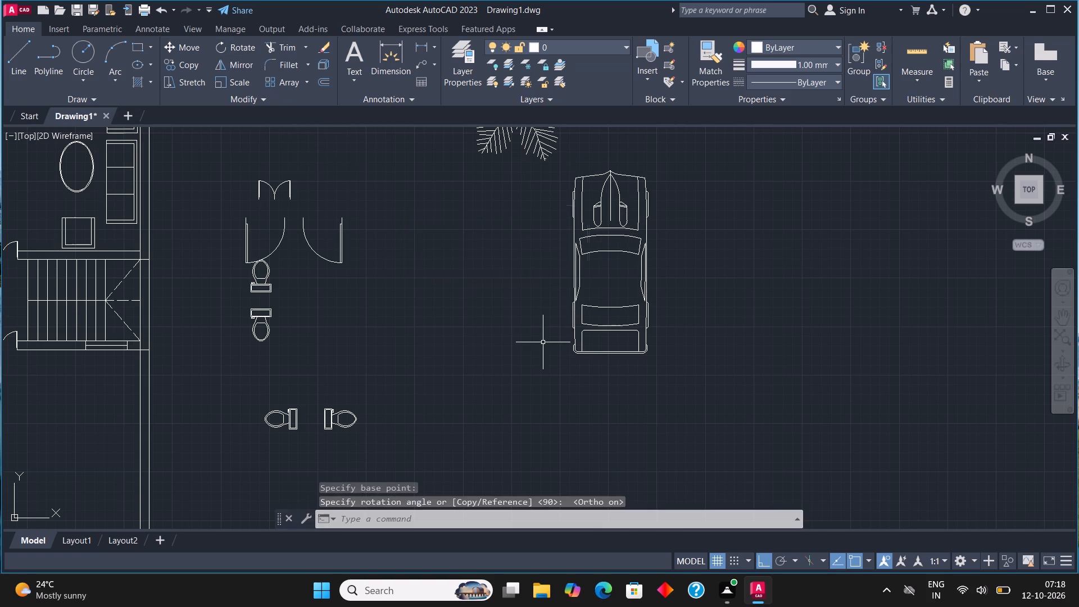
# Scale the rotated car down to about half its size.
pyautogui.click(590, 328)
pyautogui.click(557, 299)
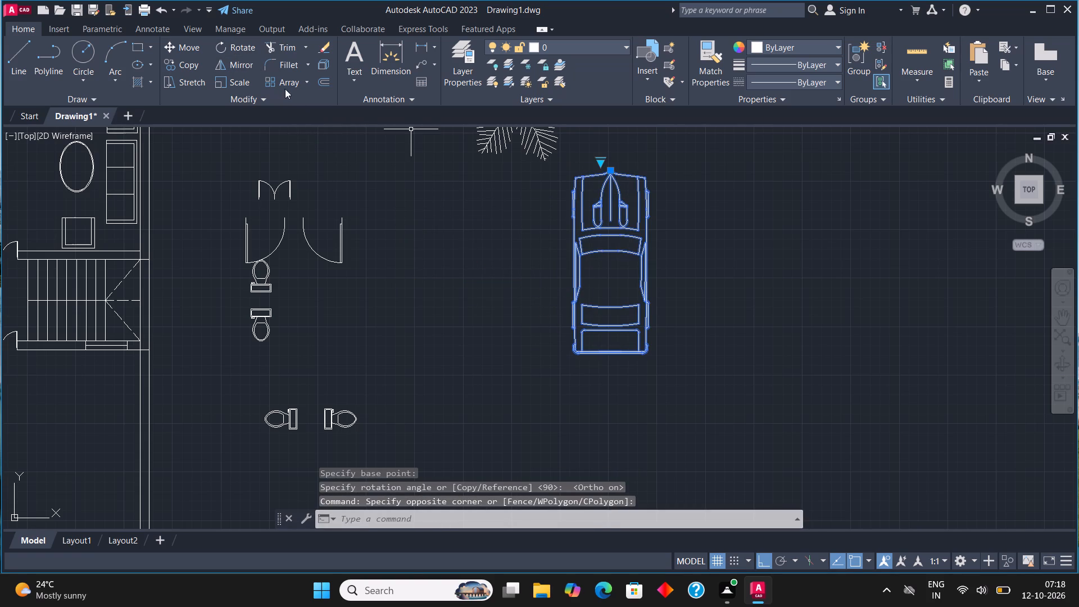
pyautogui.click(249, 82)
pyautogui.click(585, 291)
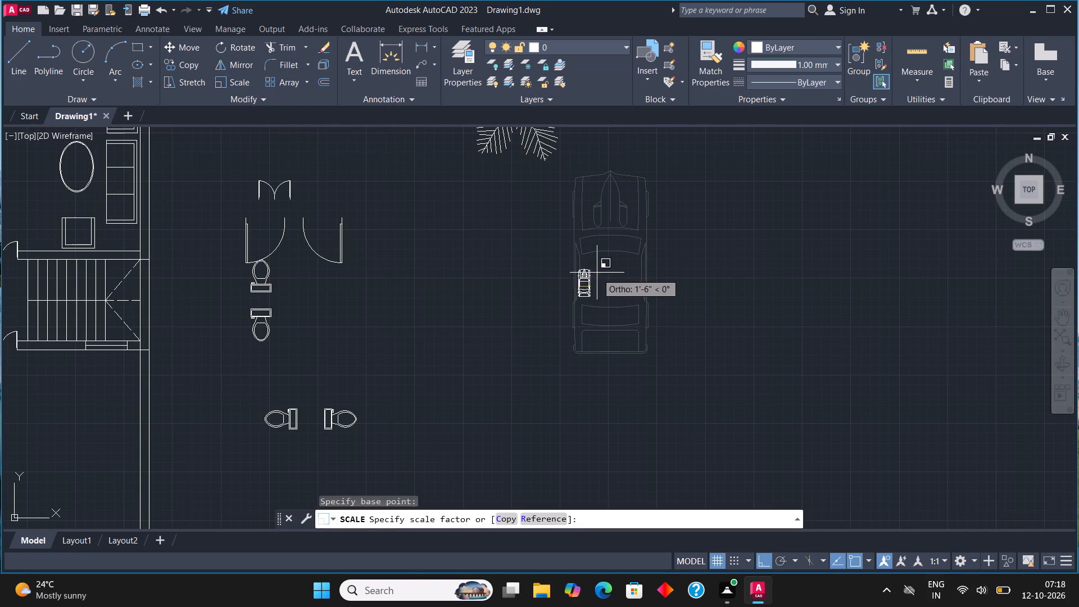
pyautogui.click(624, 256)
# Move the car into the open parking area below the staircase, turning Ortho off for free placement.
pyautogui.moveTo(680, 210); pyautogui.dragTo(669, 192)
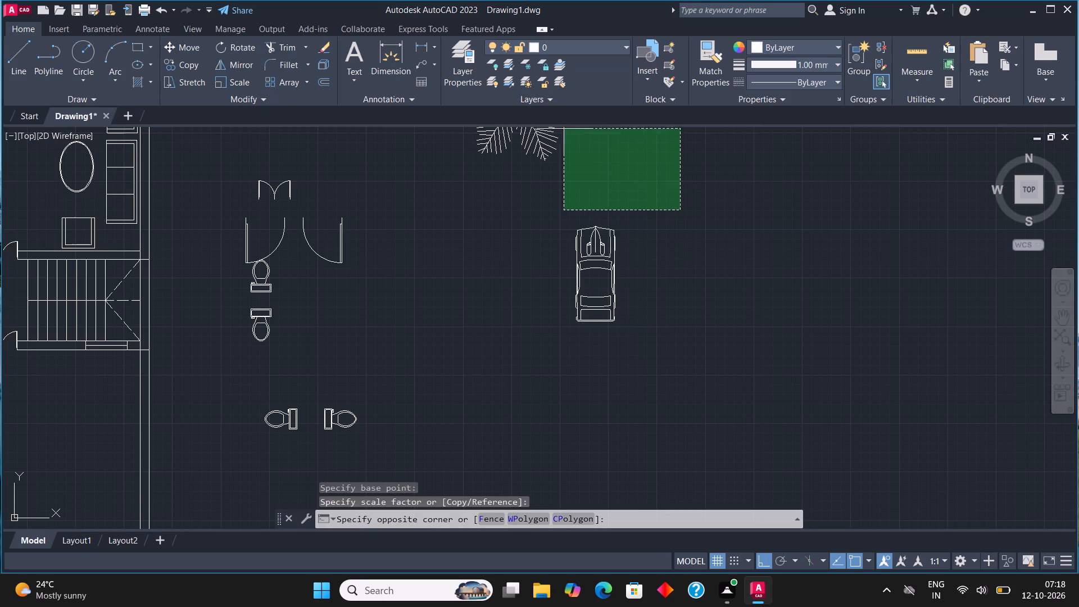
pyautogui.click(546, 297)
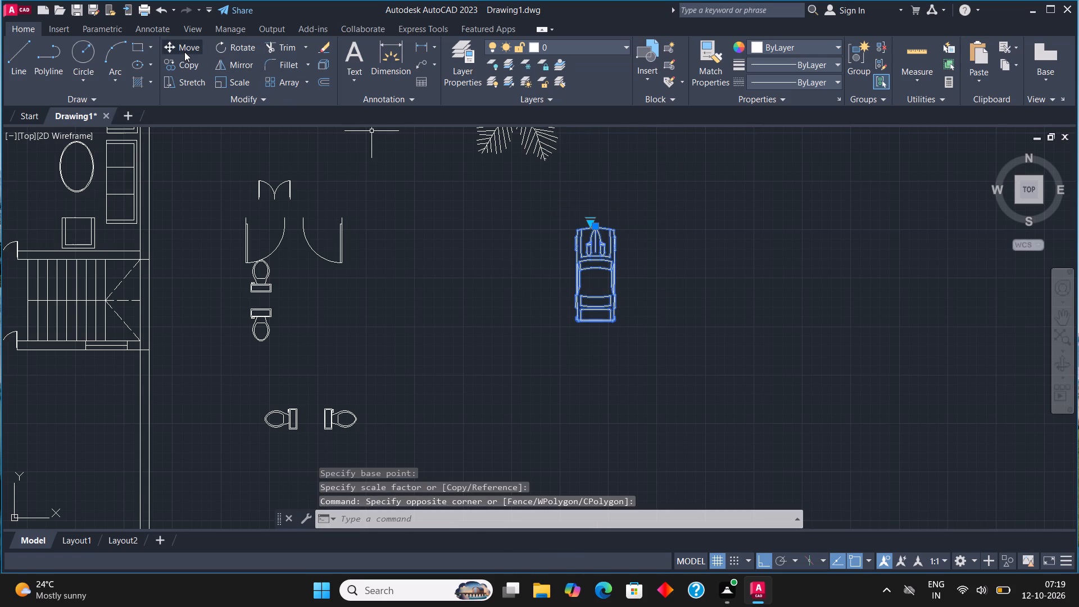
pyautogui.click(184, 52)
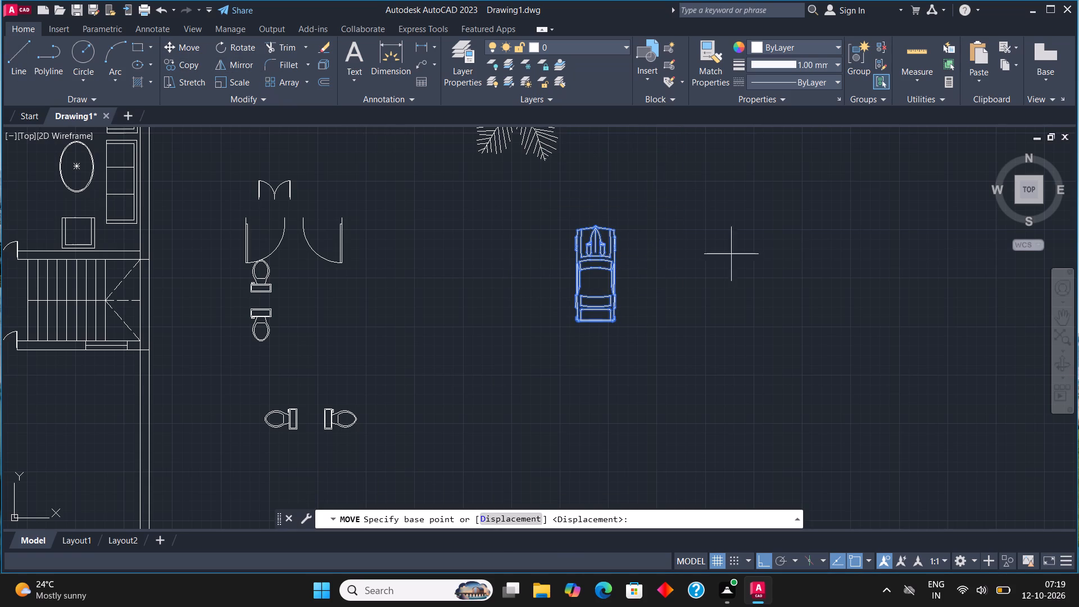
pyautogui.click(587, 273)
pyautogui.press('F8')
pyautogui.scroll(-2, 735, 227)
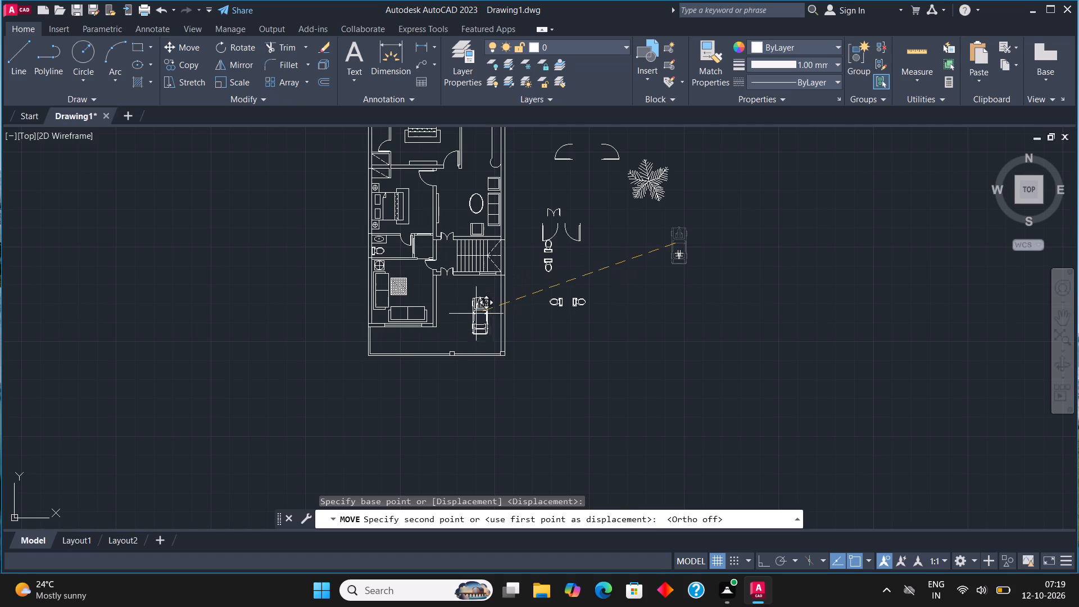
pyautogui.scroll(3, 470, 319)
pyautogui.click(496, 284)
pyautogui.press('Escape')
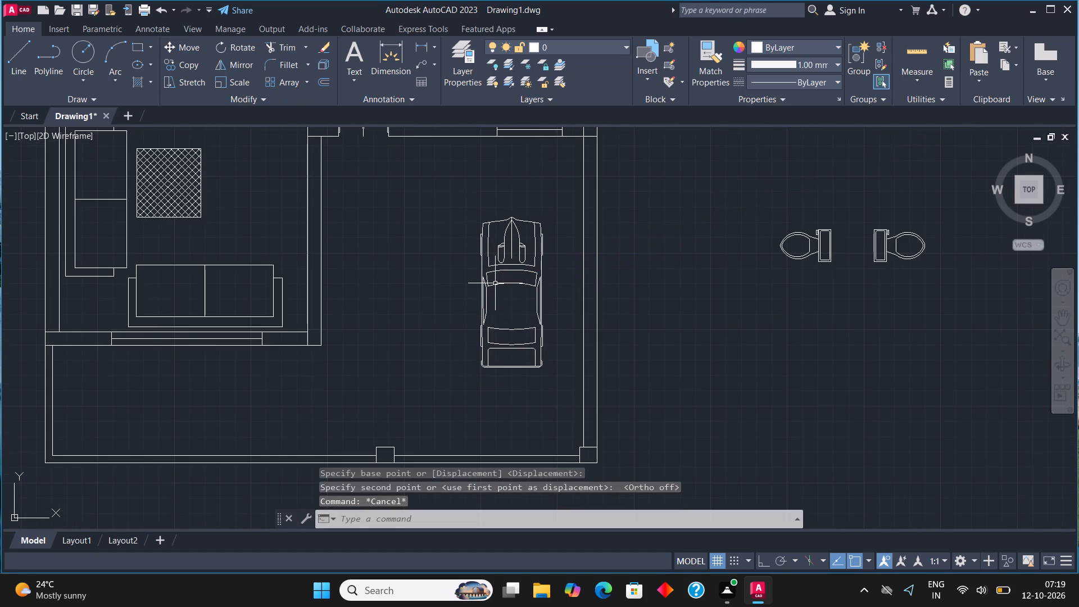
# Scale the parked car up about one and a half times to suit the parking area.
pyautogui.click(495, 282)
pyautogui.click(446, 239)
pyautogui.click(234, 79)
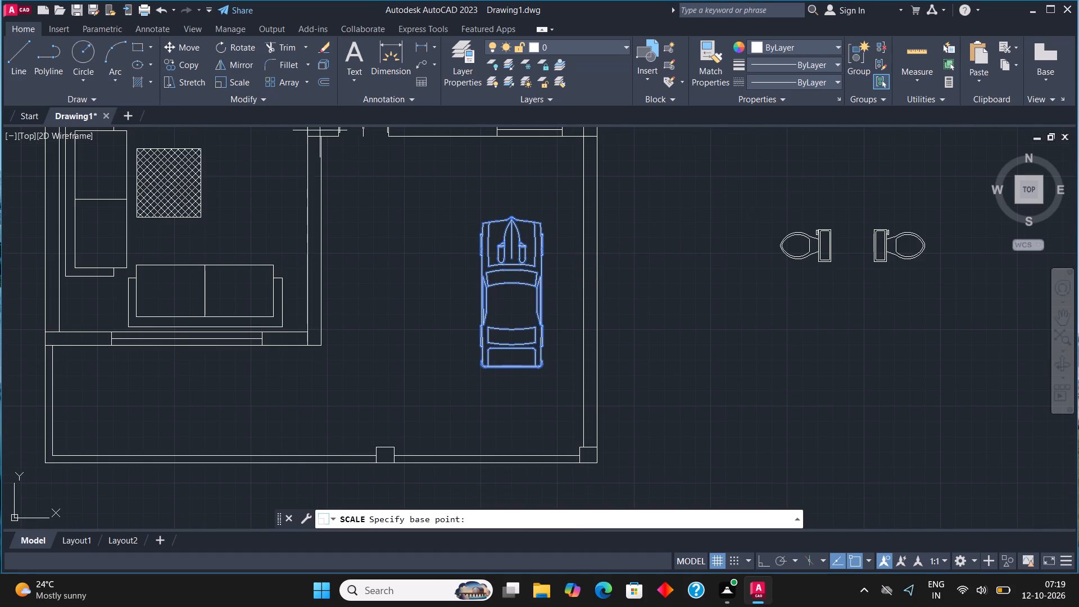
pyautogui.click(526, 292)
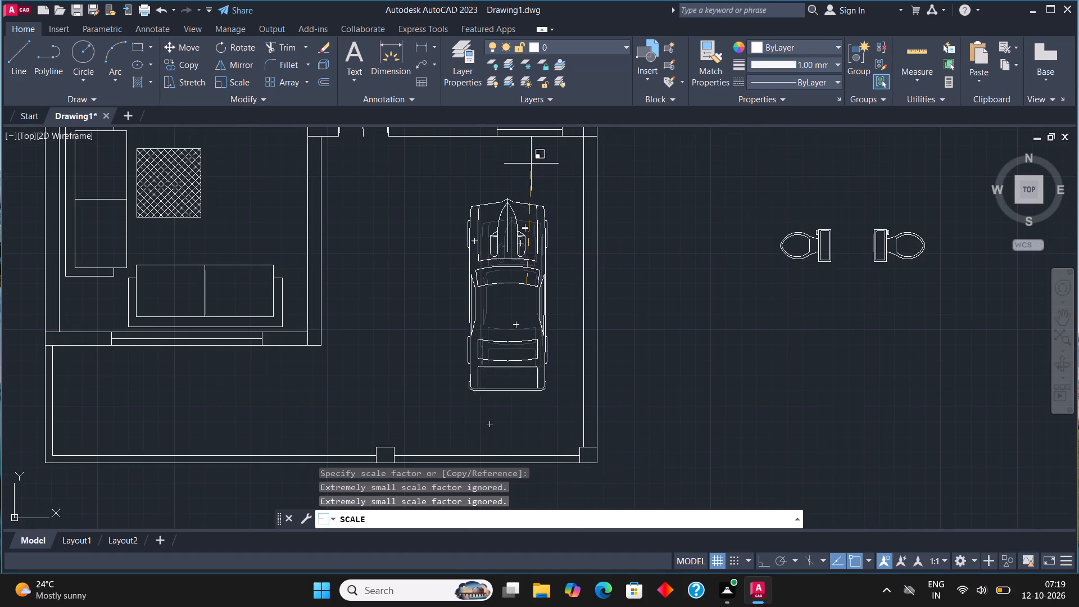
pyautogui.click(533, 138)
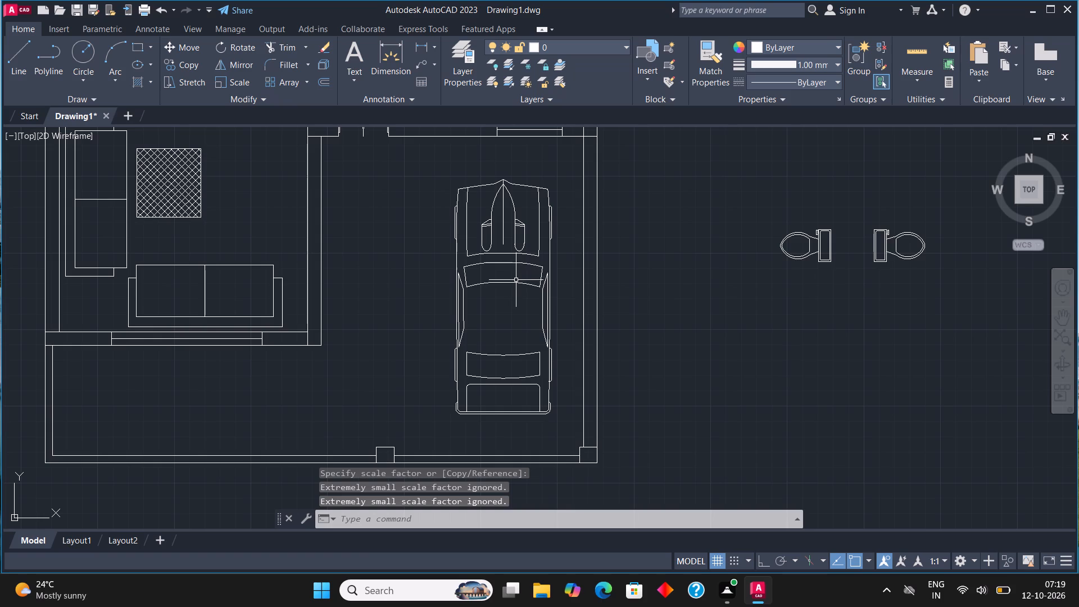
# Draw a rectangle on the kitchen counter's short leg, between the window wall and the counter's front edge, near the door.
pyautogui.scroll(-2, 509, 282)
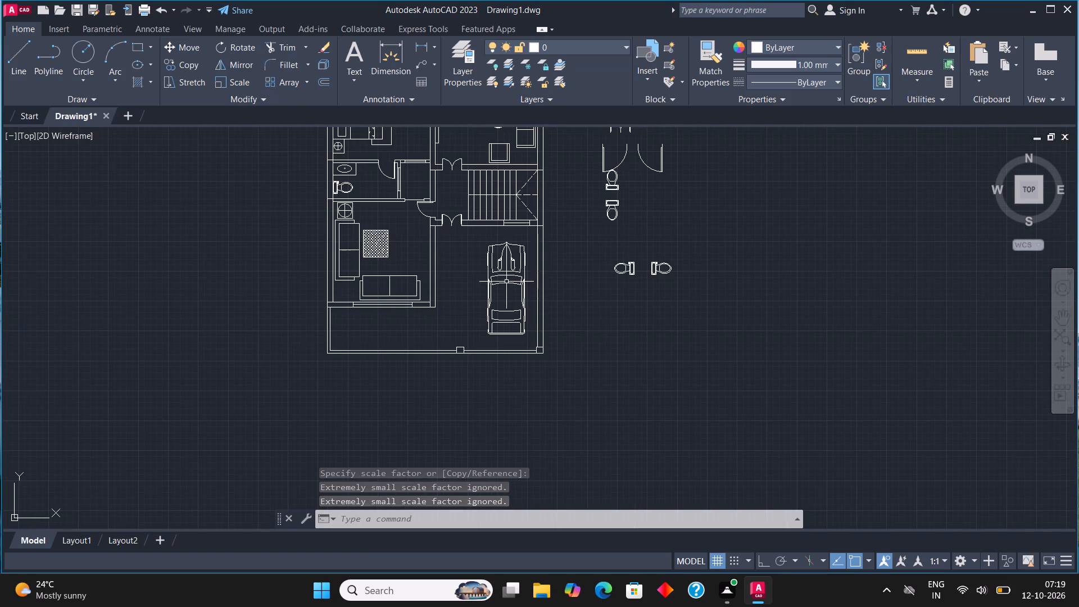
pyautogui.moveTo(478, 271); pyautogui.dragTo(538, 278, button='middle')
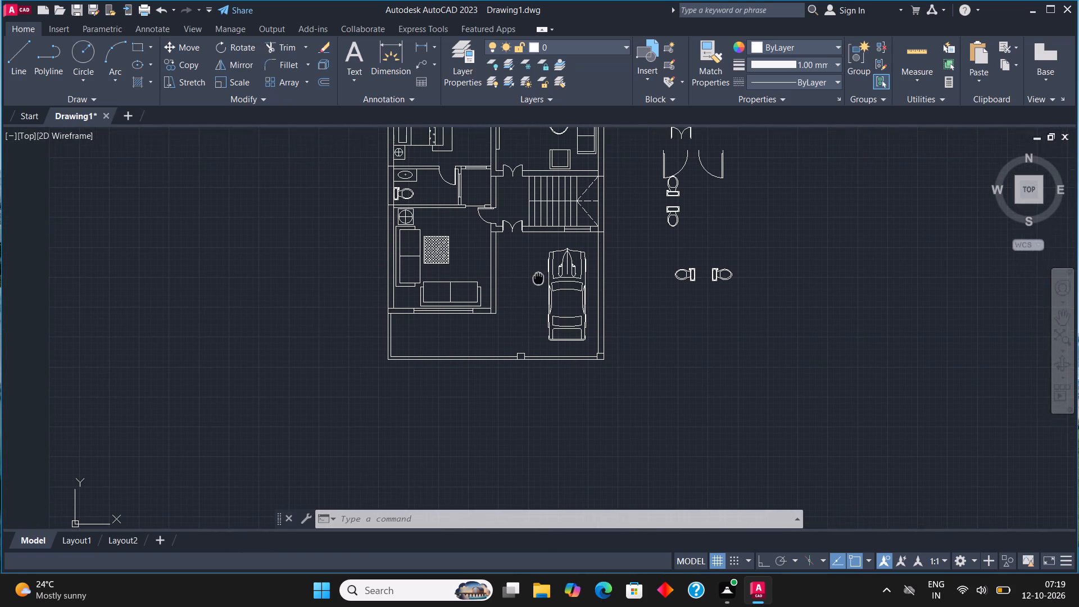
pyautogui.moveTo(538, 278); pyautogui.dragTo(531, 279, button='middle')
pyautogui.moveTo(529, 219); pyautogui.dragTo(529, 225, button='middle')
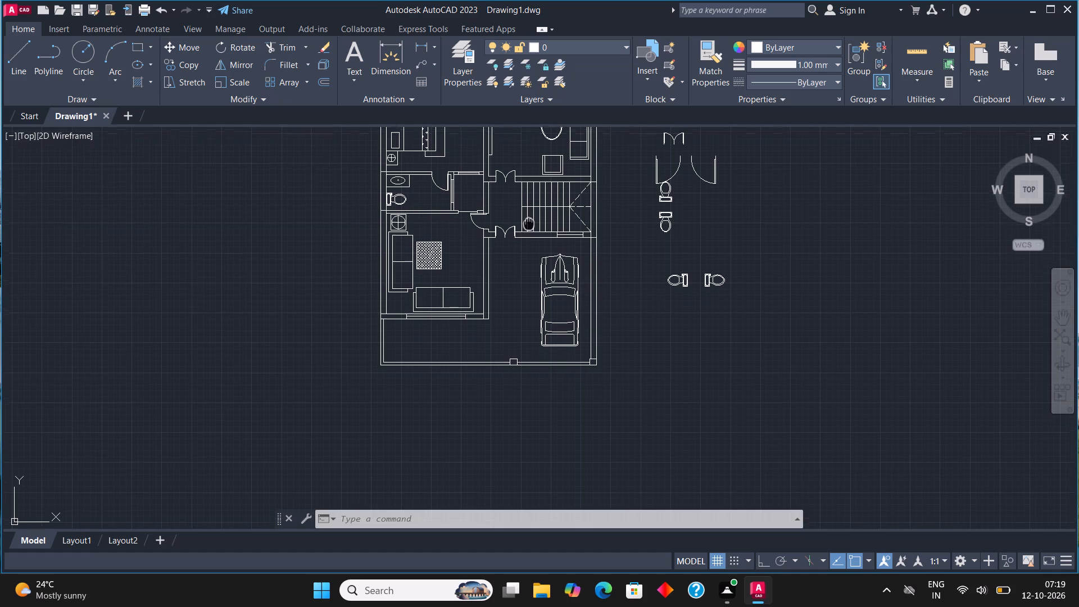
pyautogui.moveTo(529, 225); pyautogui.dragTo(545, 326, button='middle')
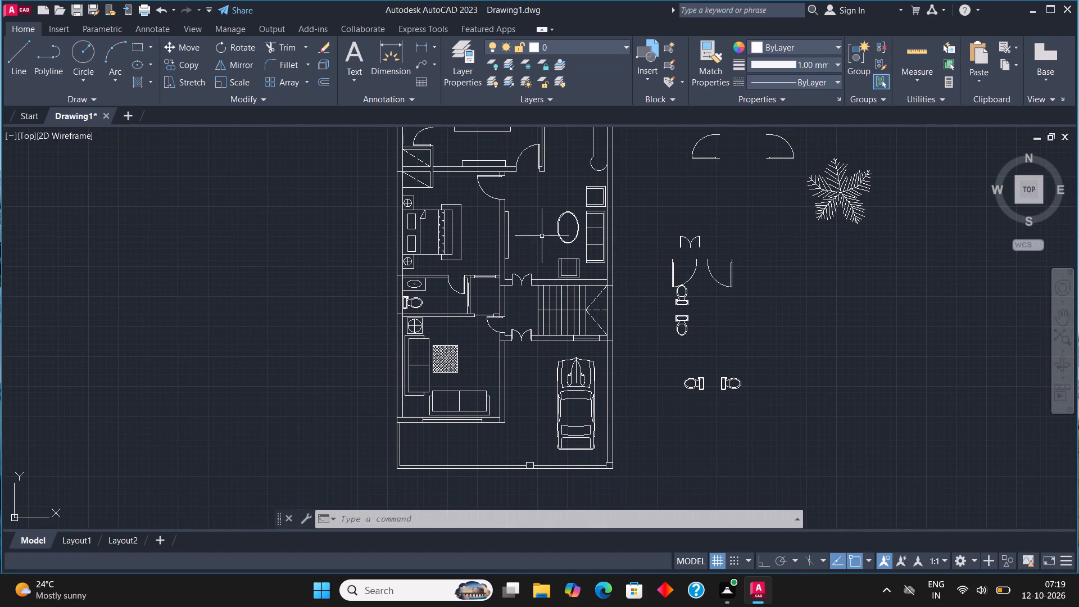
pyautogui.moveTo(577, 298); pyautogui.dragTo(579, 379, button='middle')
pyautogui.scroll(1, 587, 187)
pyautogui.moveTo(587, 191); pyautogui.dragTo(591, 271, button='middle')
pyautogui.scroll(3, 596, 205)
pyautogui.moveTo(571, 271); pyautogui.dragTo(506, 255, button='middle')
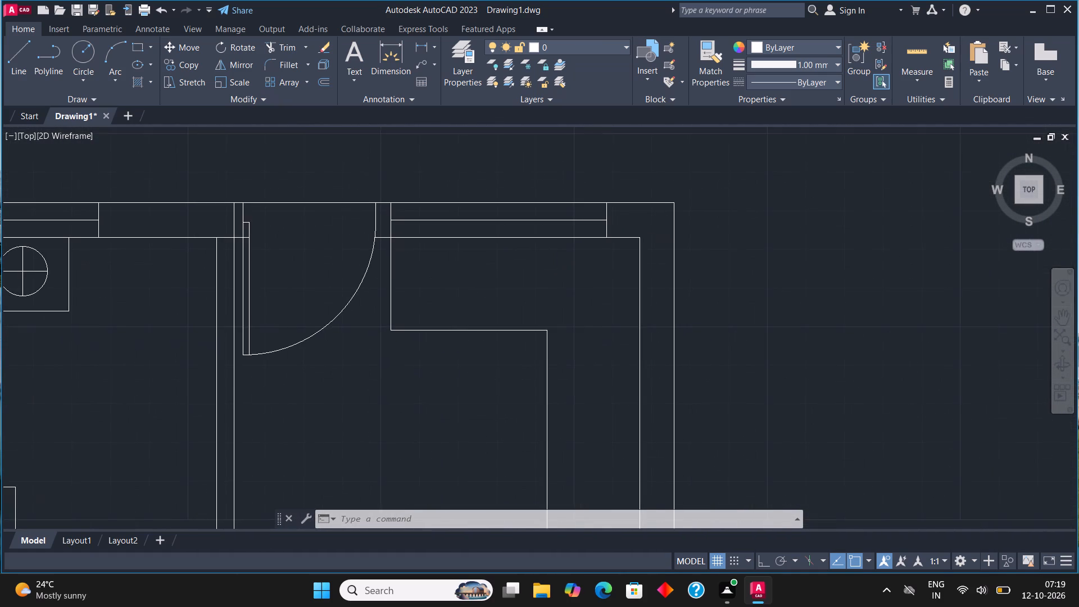
pyautogui.scroll(1, 505, 253)
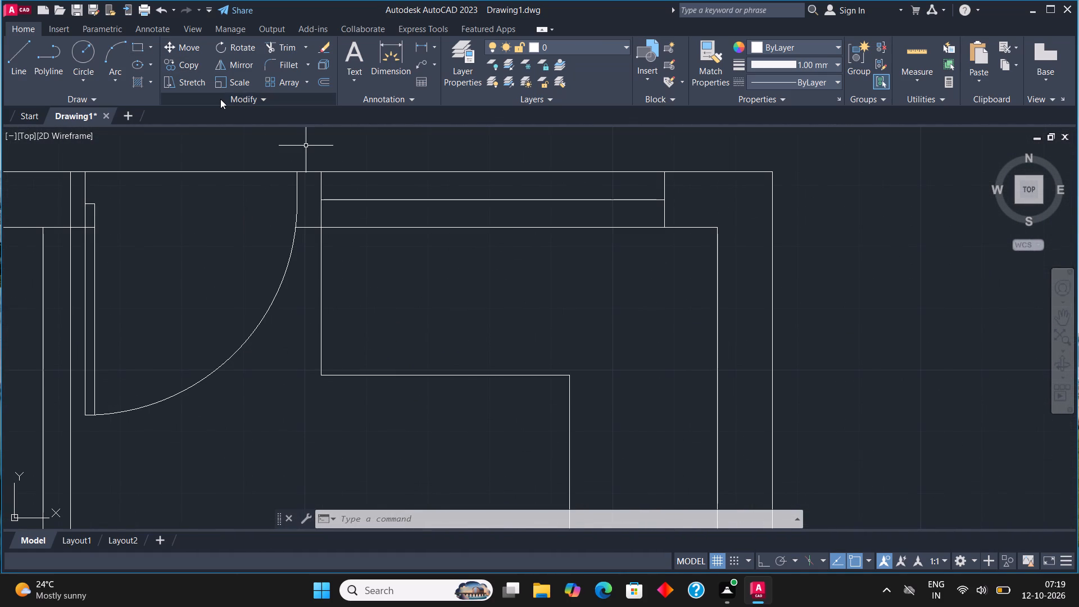
pyautogui.click(147, 165)
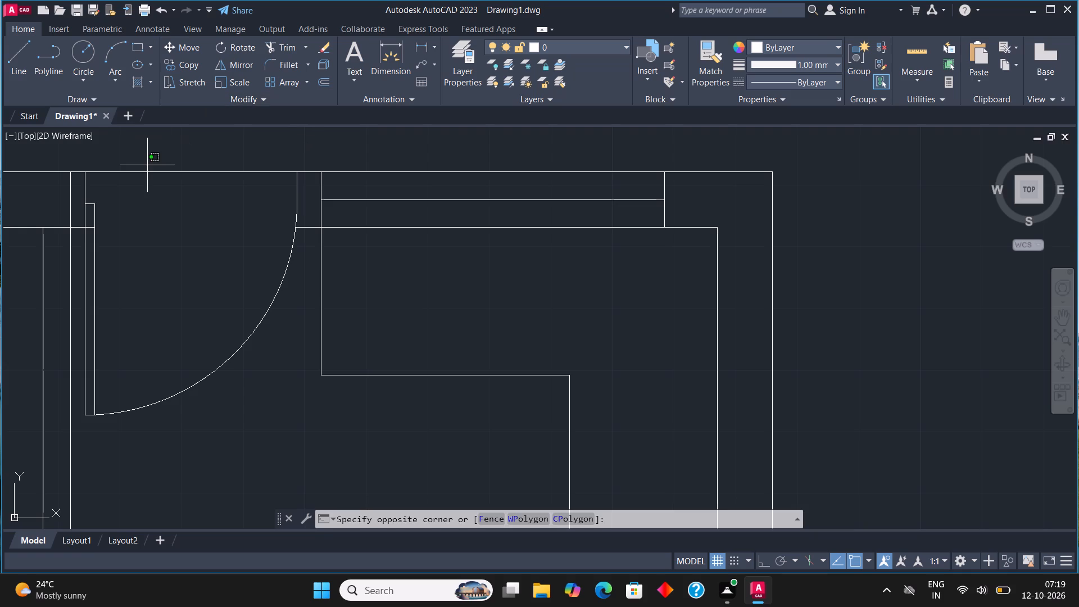
pyautogui.click(147, 165)
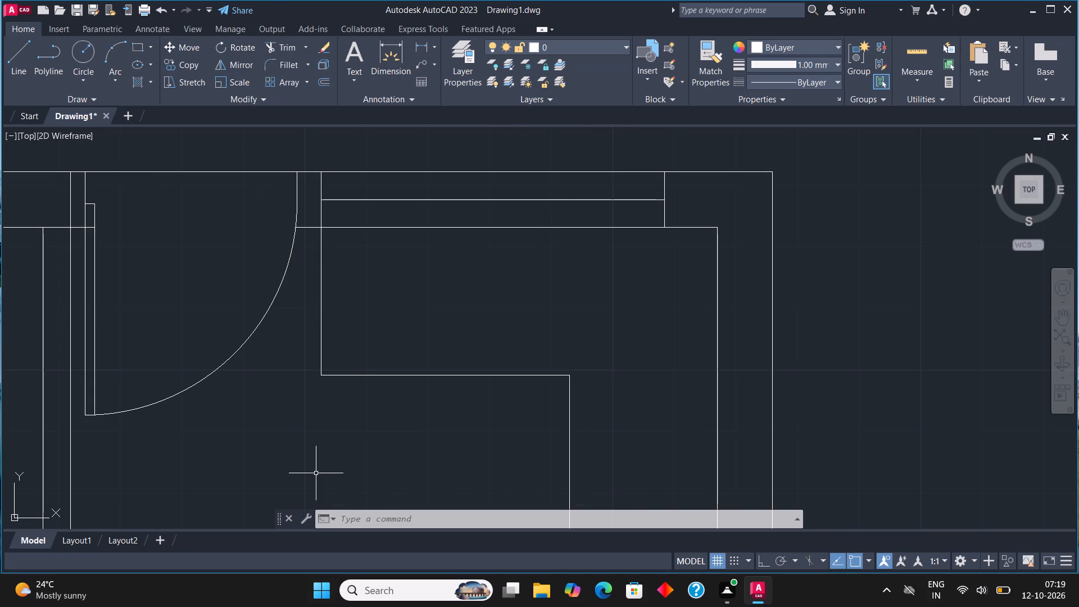
pyautogui.click(138, 49)
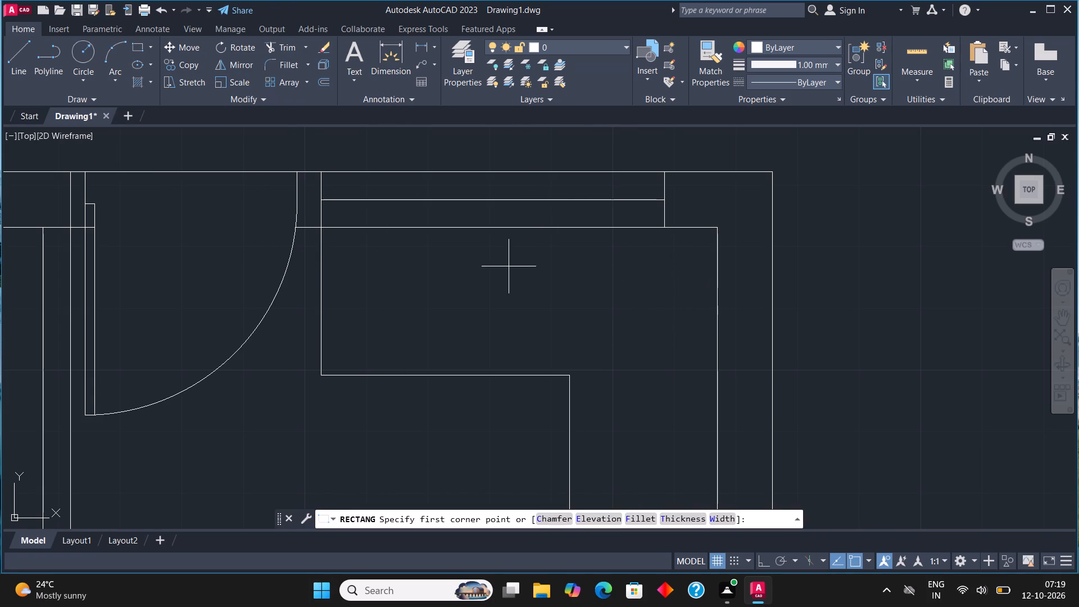
pyautogui.click(348, 242)
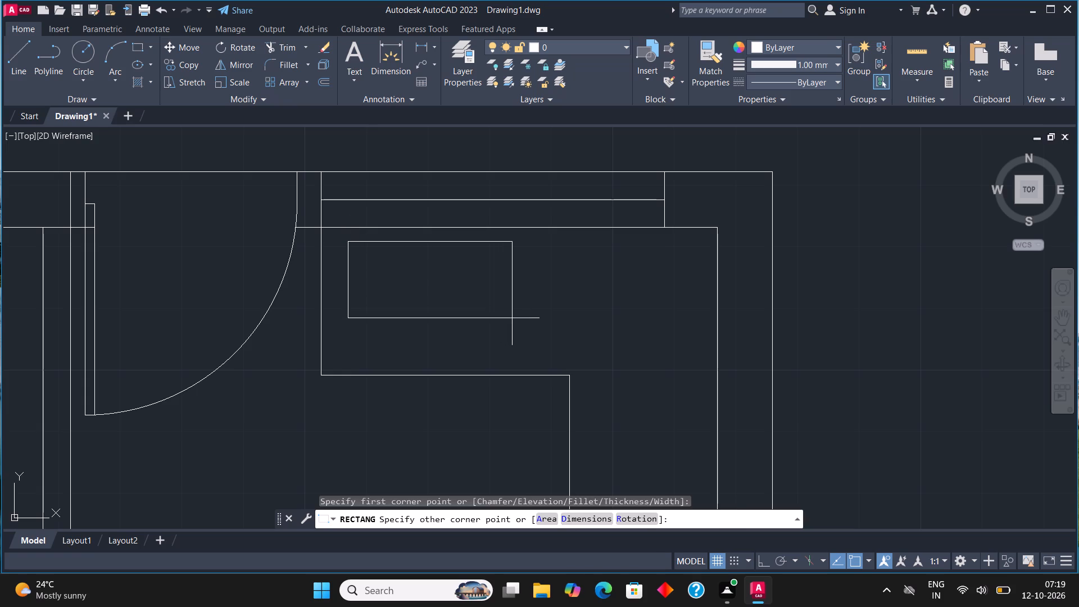
pyautogui.click(537, 359)
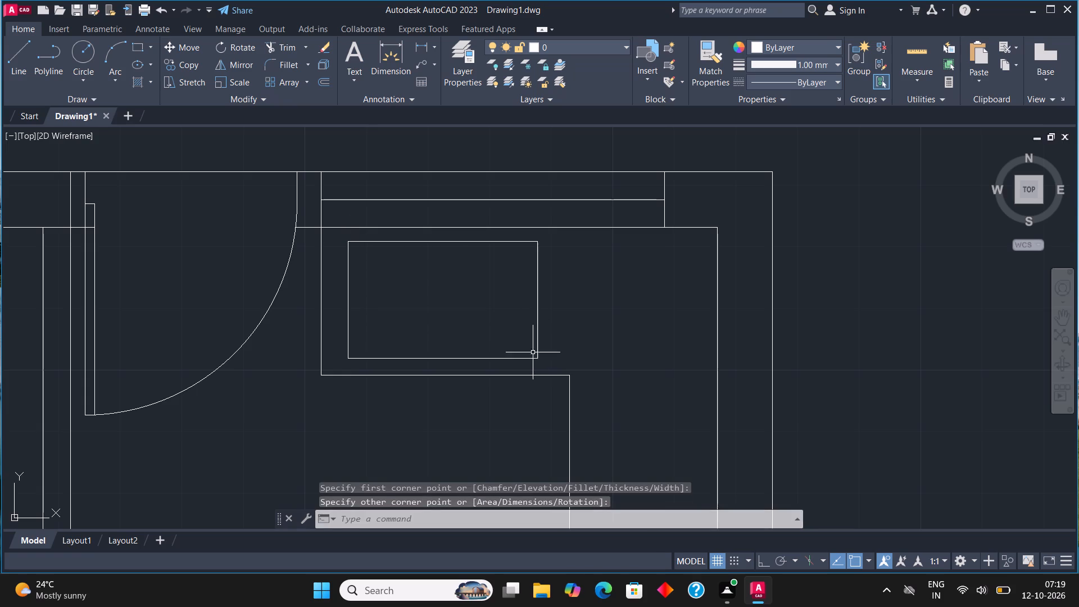
# Draw a vertical line from the sink rectangle's lower edge to its upper edge, leaving the wider compartment on the door side.
pyautogui.click(21, 46)
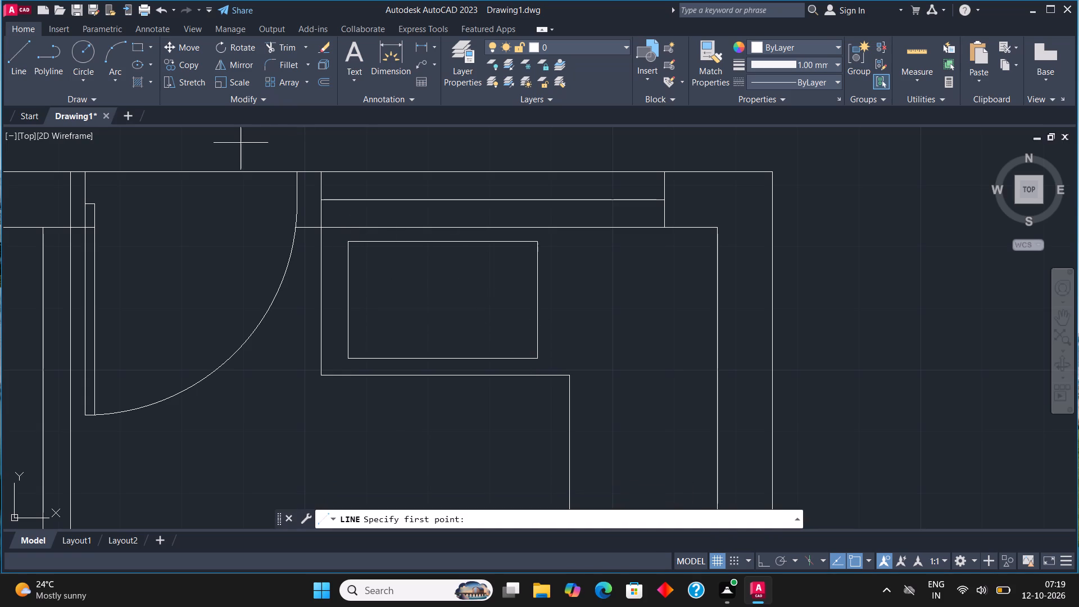
pyautogui.click(460, 356)
pyautogui.click(456, 242)
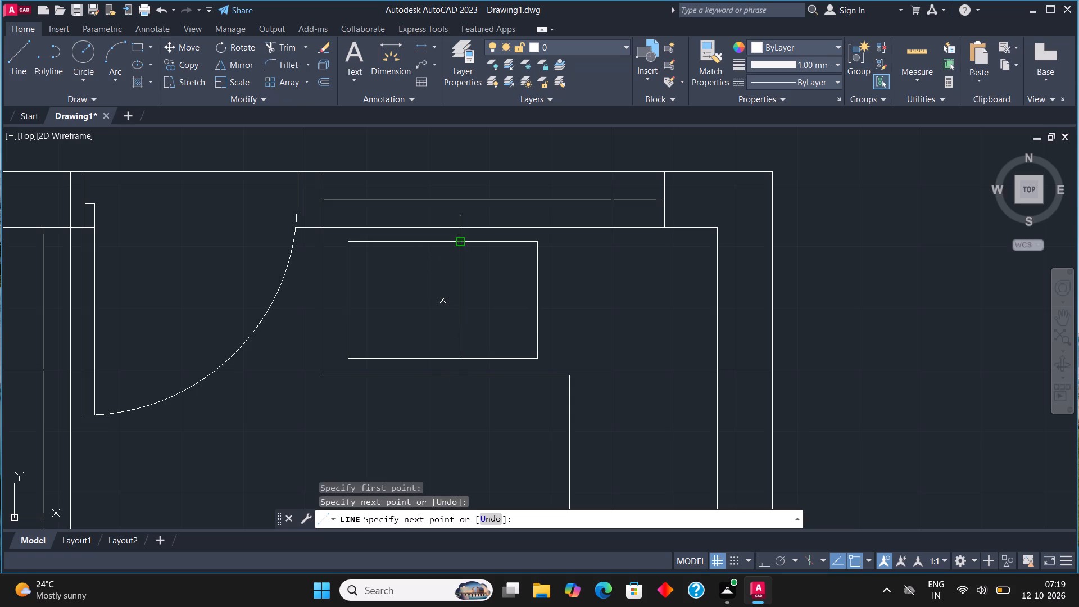
pyautogui.press('Escape')
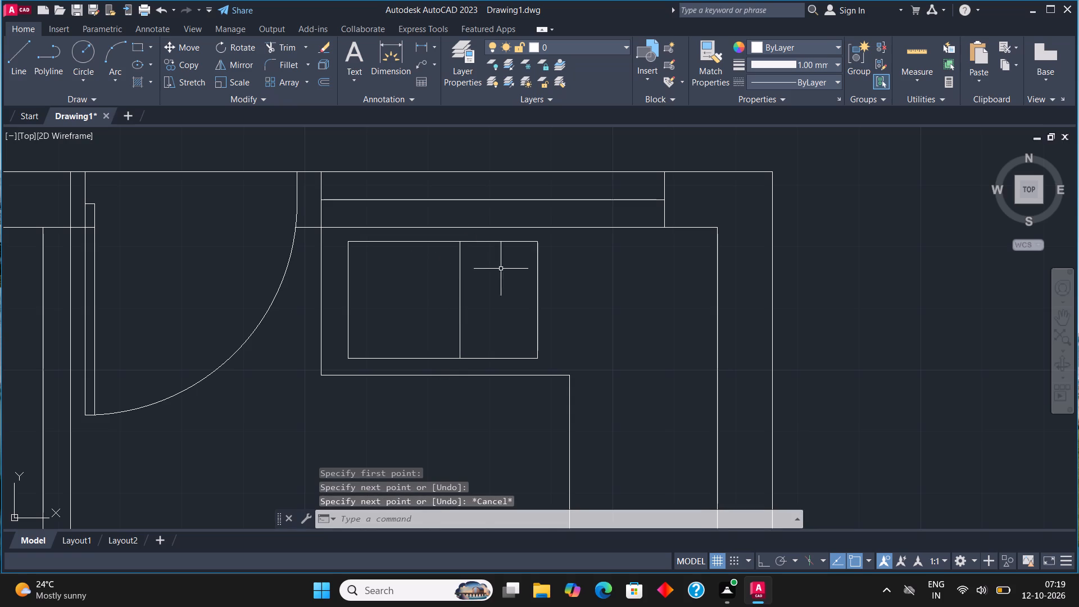
# Draw a drain circle of about 1" radius in the middle of the sink's wider compartment.
pyautogui.click(85, 47)
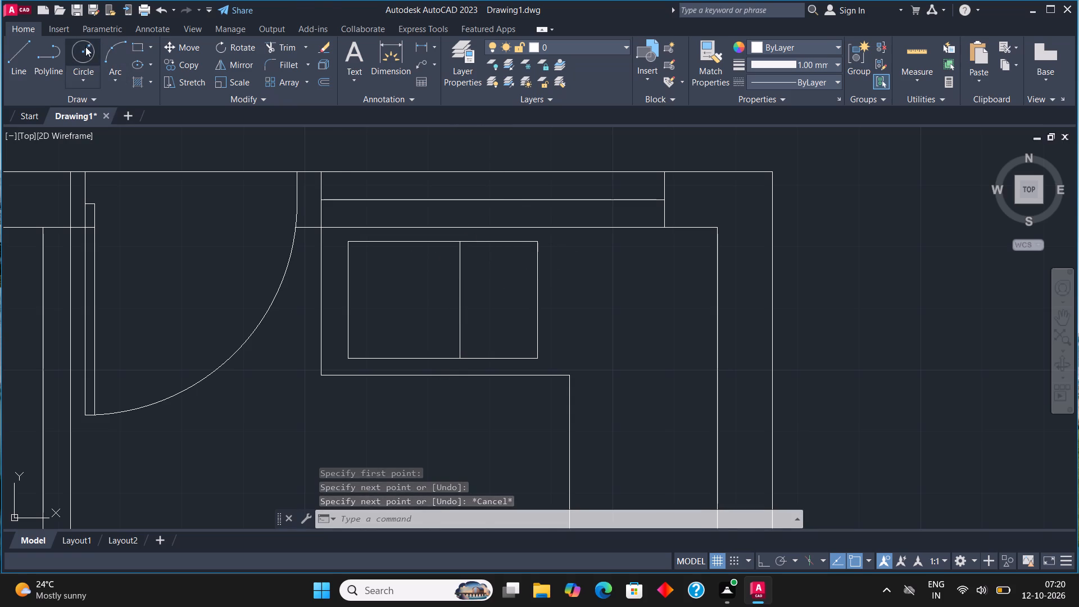
pyautogui.click(400, 297)
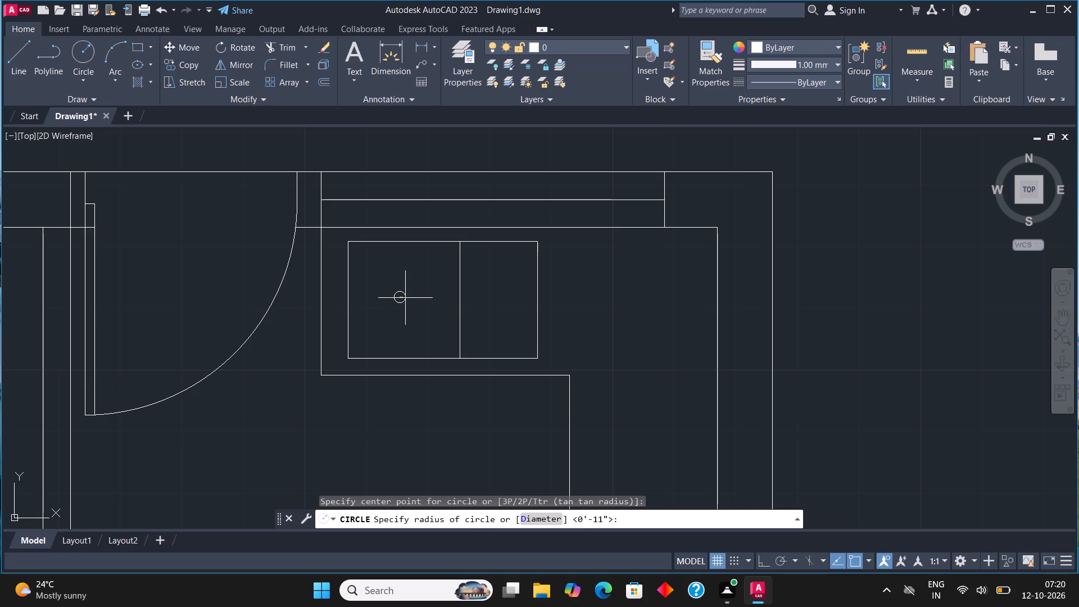
pyautogui.click(405, 298)
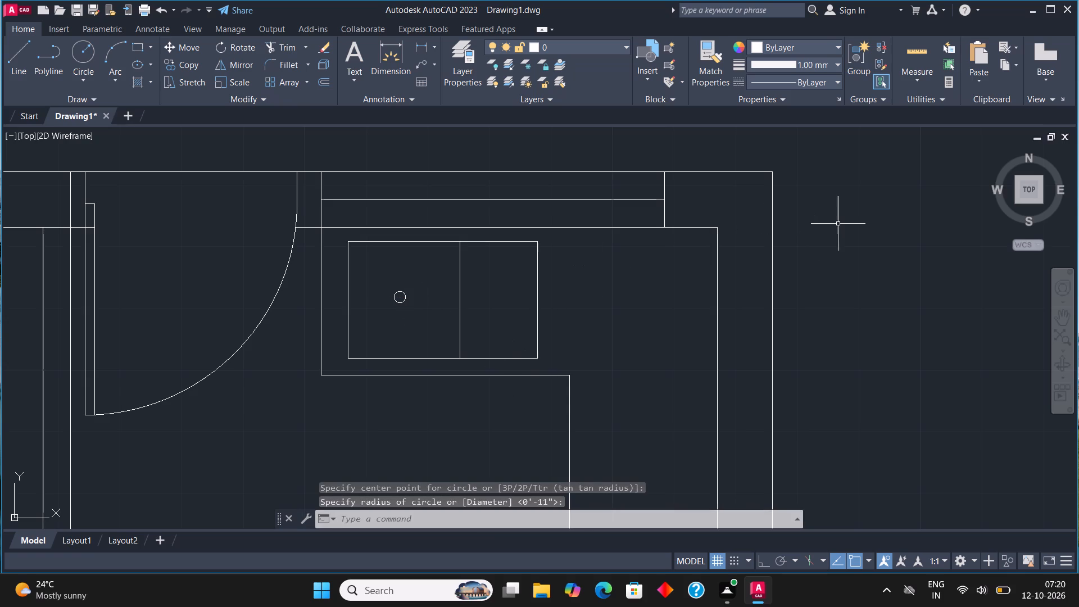
# Draw a horizontal line near the upper edge of the sink's narrower compartment, with Ortho turned on.
pyautogui.click(20, 55)
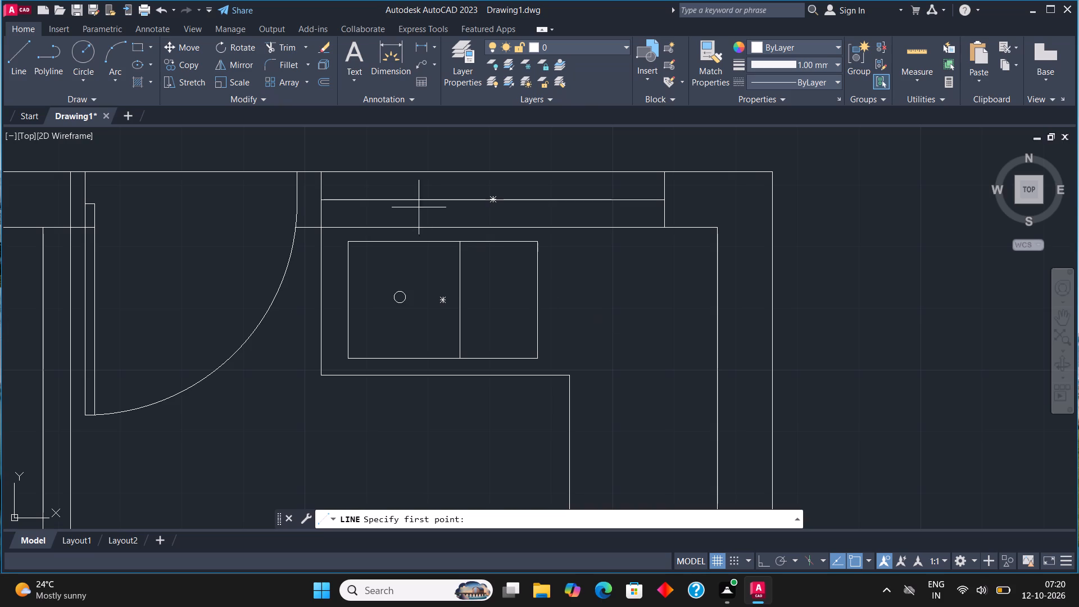
pyautogui.scroll(2, 460, 237)
pyautogui.click(464, 275)
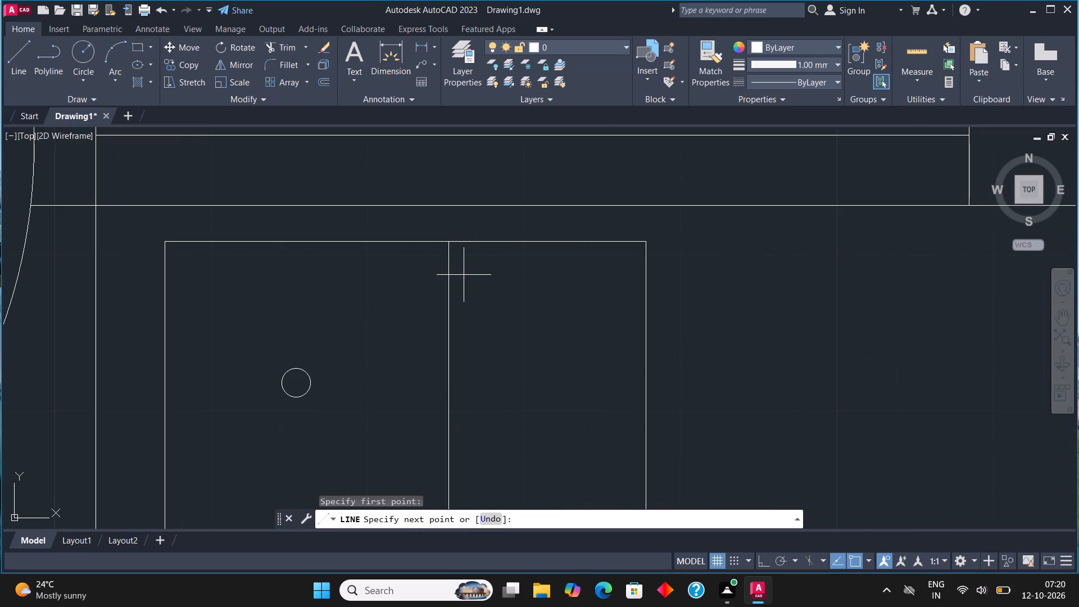
pyautogui.press('F8')
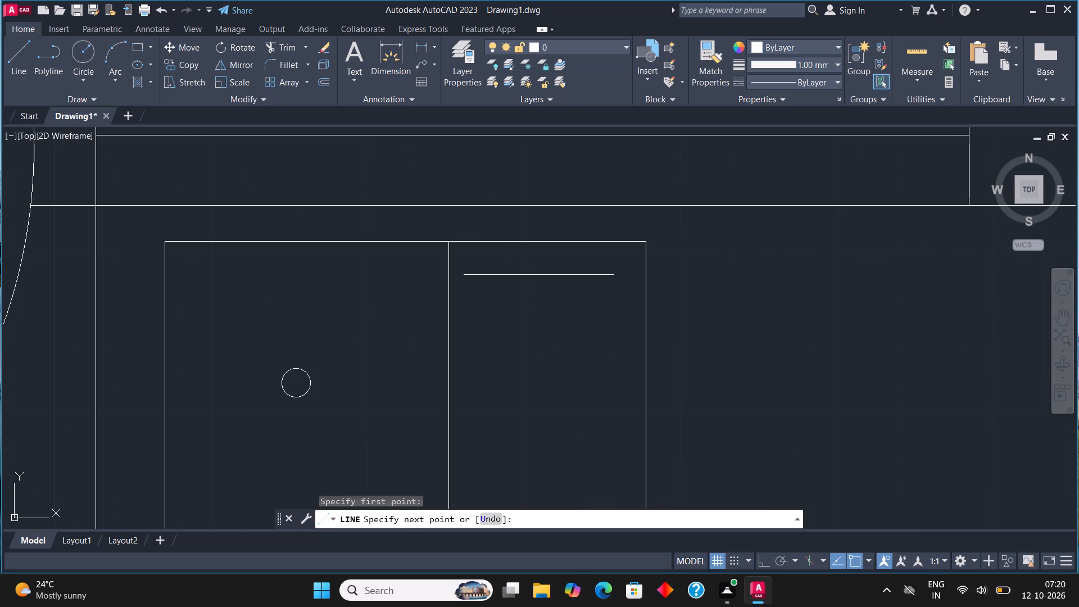
pyautogui.click(614, 273)
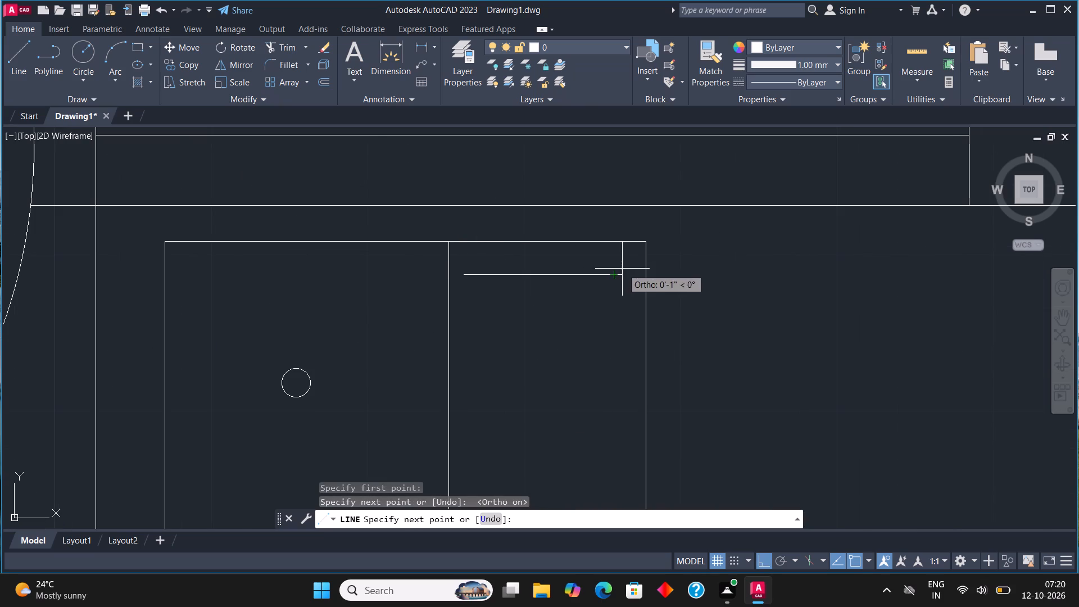
pyautogui.press('Escape')
# Offset the horizontal line 2" downward three times in succession to start the sink's drainboard grooves.
pyautogui.click(589, 274)
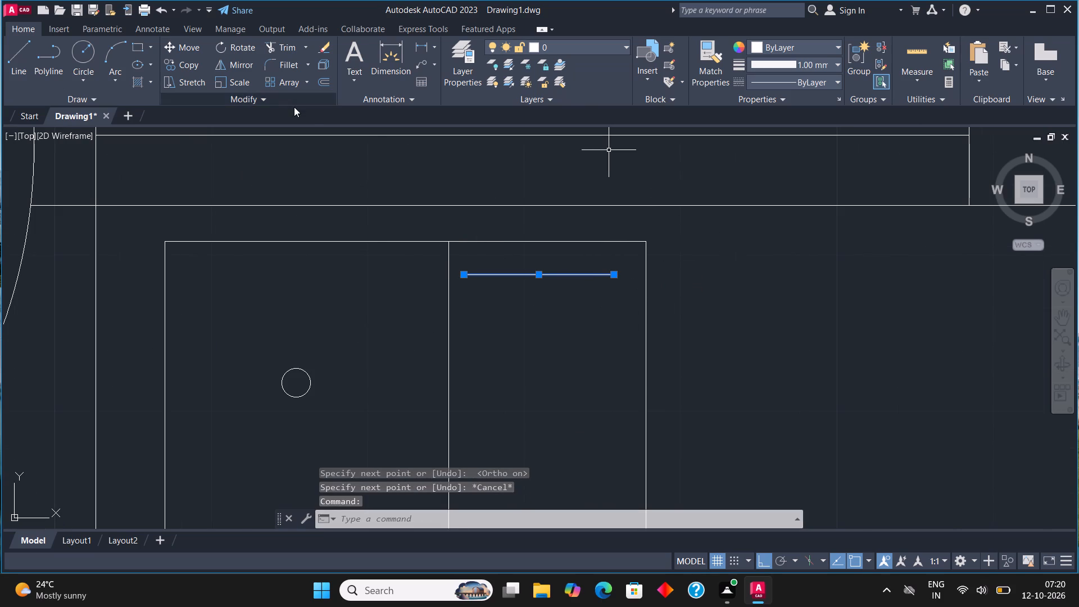
pyautogui.click(320, 81)
pyautogui.click(537, 274)
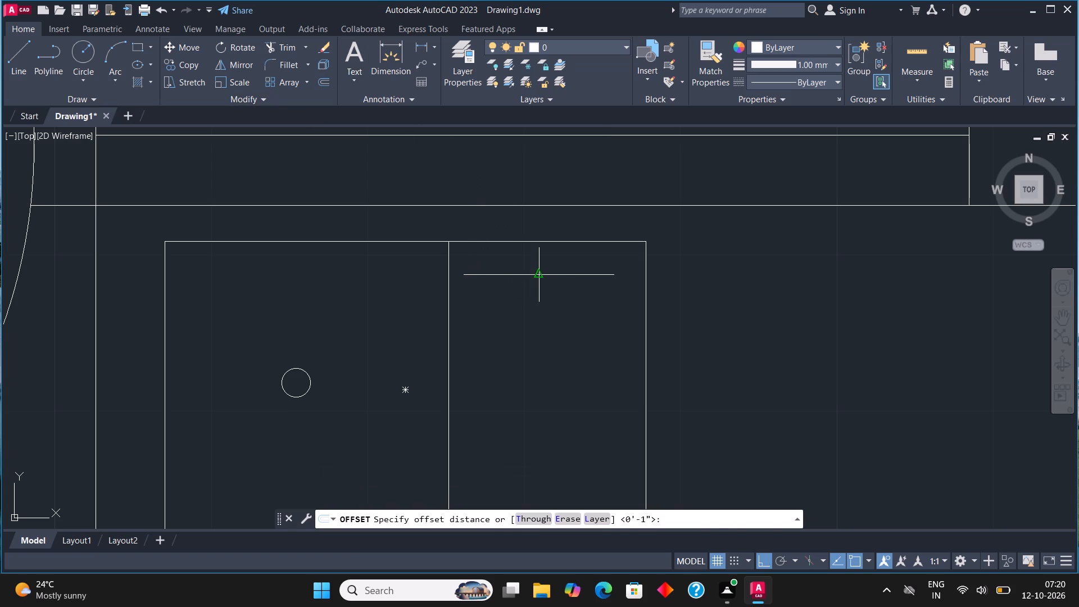
pyautogui.write('2"')
pyautogui.press('Return')
pyautogui.click(536, 380)
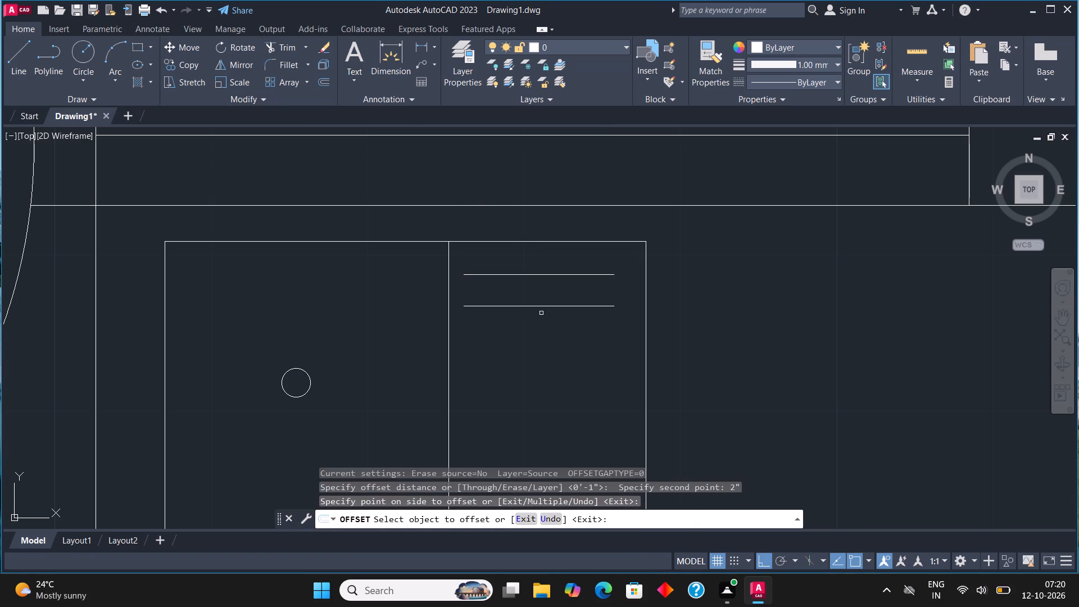
pyautogui.click(541, 308)
pyautogui.click(541, 341)
pyautogui.click(546, 333)
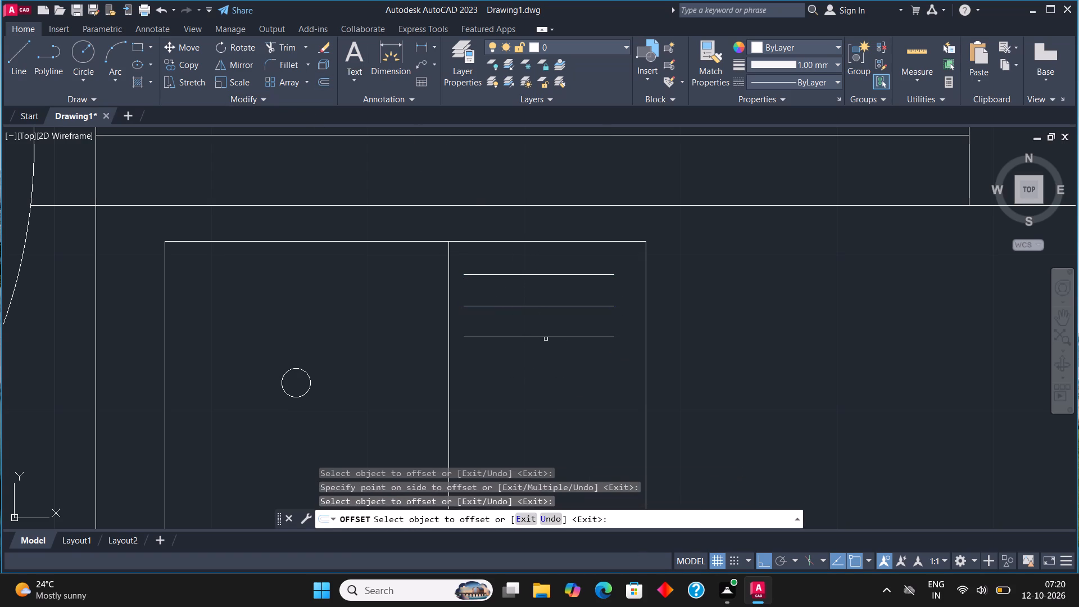
pyautogui.click(548, 339)
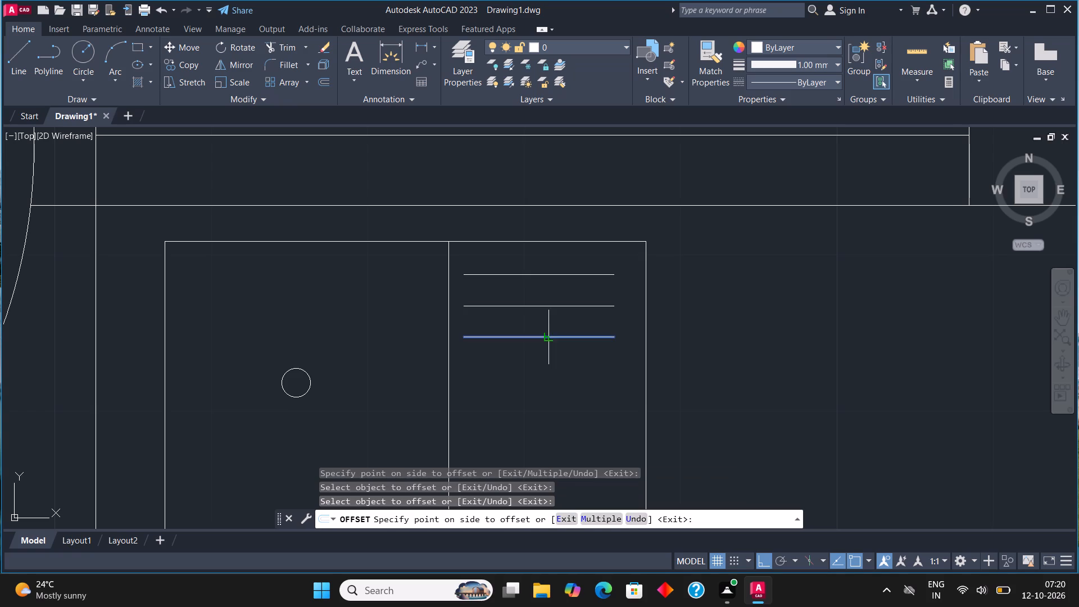
pyautogui.moveTo(548, 382); pyautogui.dragTo(546, 396)
# Add five more groove lines at 2" offsets below the last one, down to the compartment's lower edge.
pyautogui.scroll(-2, 454, 269)
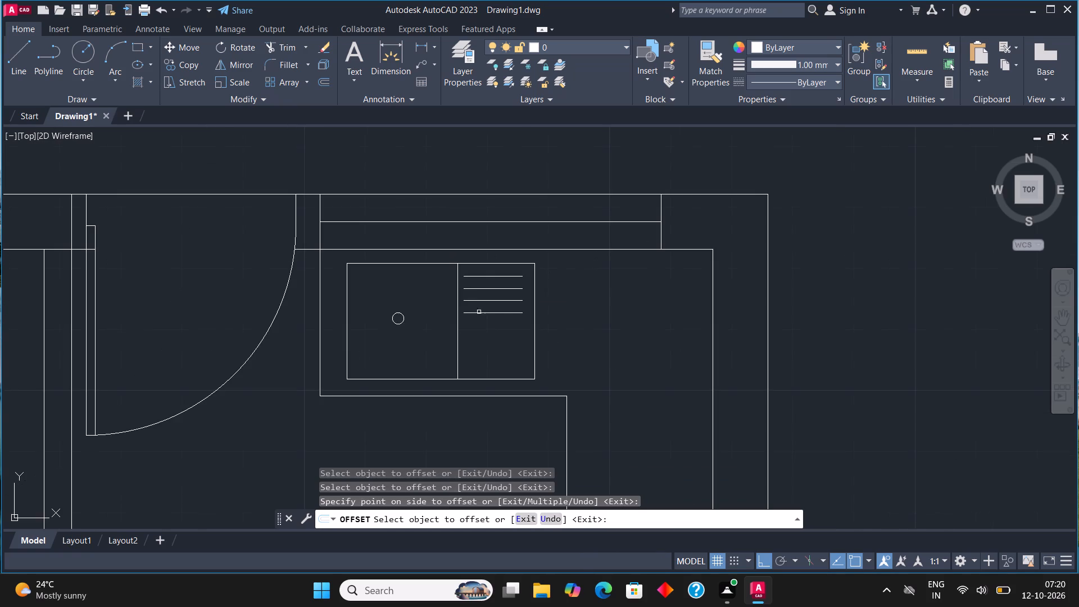
pyautogui.scroll(2, 478, 315)
pyautogui.click(475, 306)
pyautogui.click(479, 336)
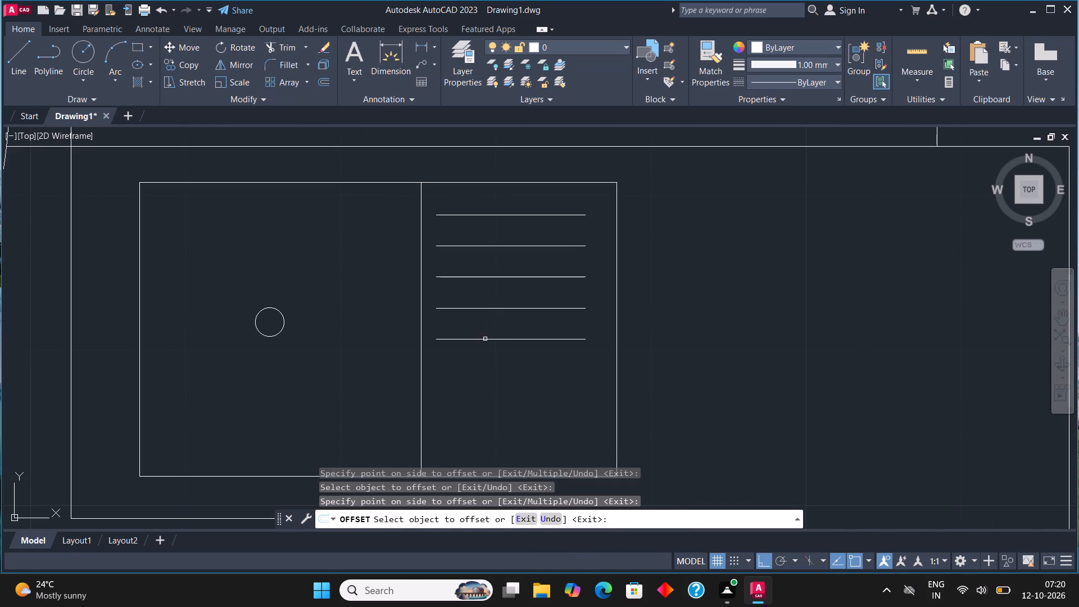
pyautogui.click(485, 339)
pyautogui.moveTo(489, 351); pyautogui.dragTo(491, 364)
pyautogui.click(491, 366)
pyautogui.click(489, 366)
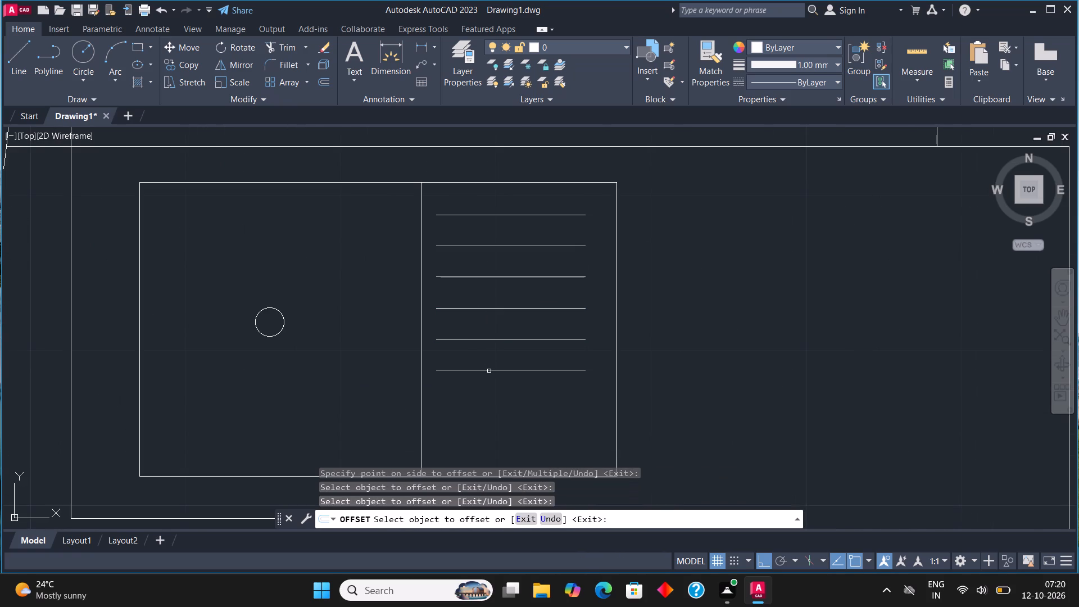
pyautogui.moveTo(489, 371); pyautogui.dragTo(491, 392)
pyautogui.click(487, 387)
pyautogui.scroll(-2, 496, 354)
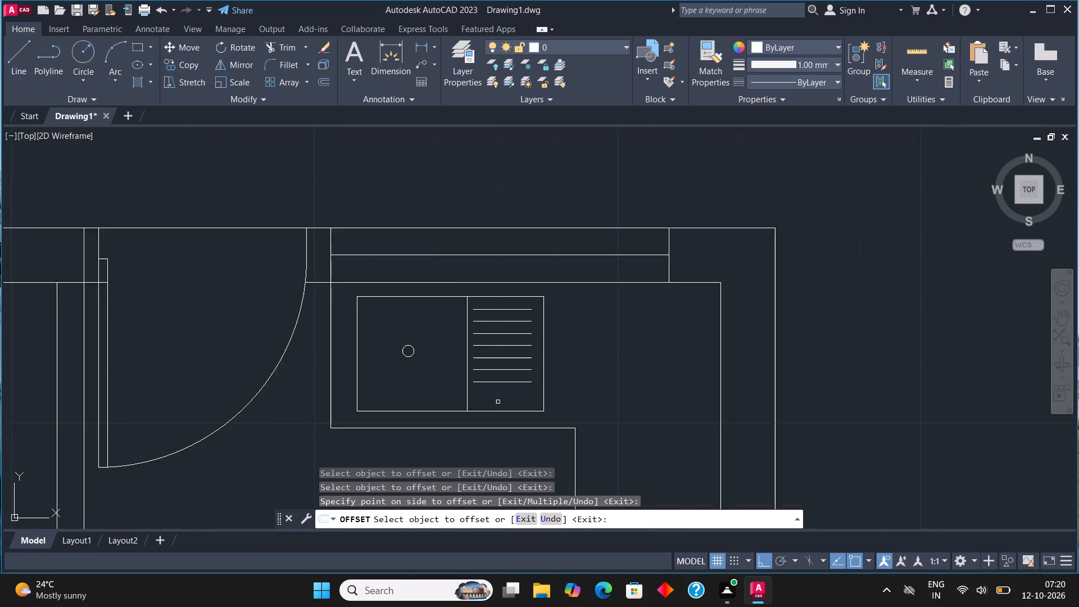
pyautogui.scroll(2, 498, 425)
pyautogui.click(494, 316)
pyautogui.click(501, 346)
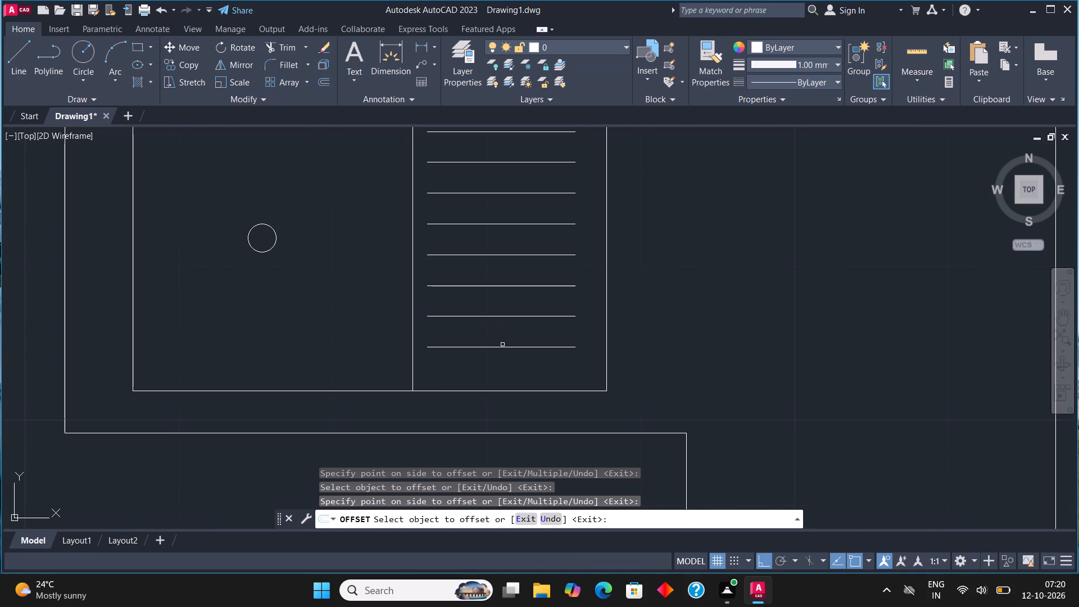
pyautogui.click(502, 348)
pyautogui.click(504, 389)
pyautogui.scroll(-1, 472, 388)
pyautogui.press('Escape')
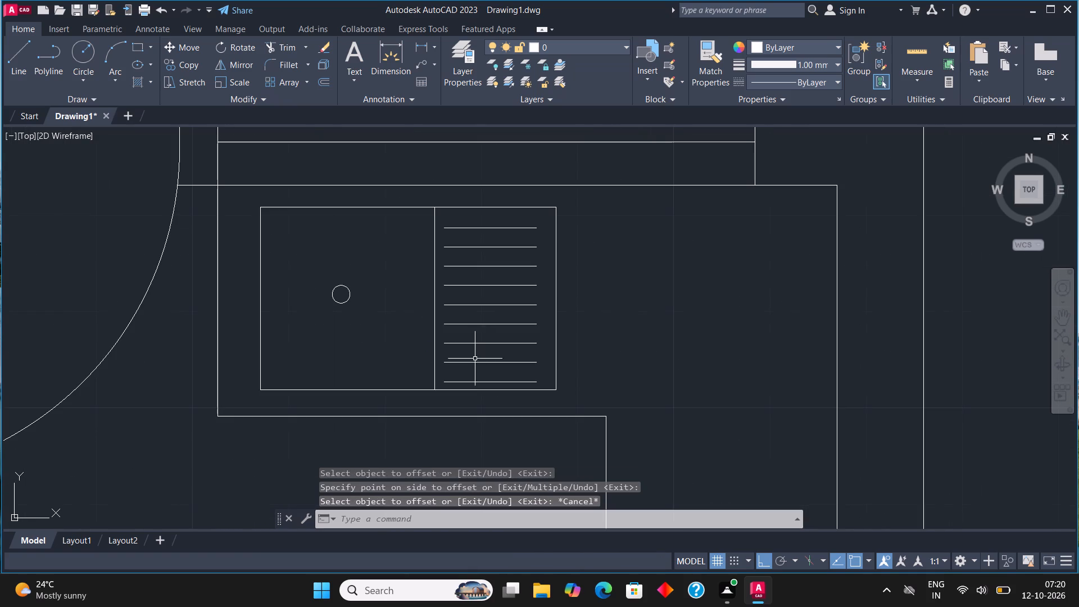
# Draw a stove rectangle across the counter's long leg, from the wall's inner face to the counter's front edge.
pyautogui.scroll(-2, 415, 257)
pyautogui.scroll(-2, 511, 300)
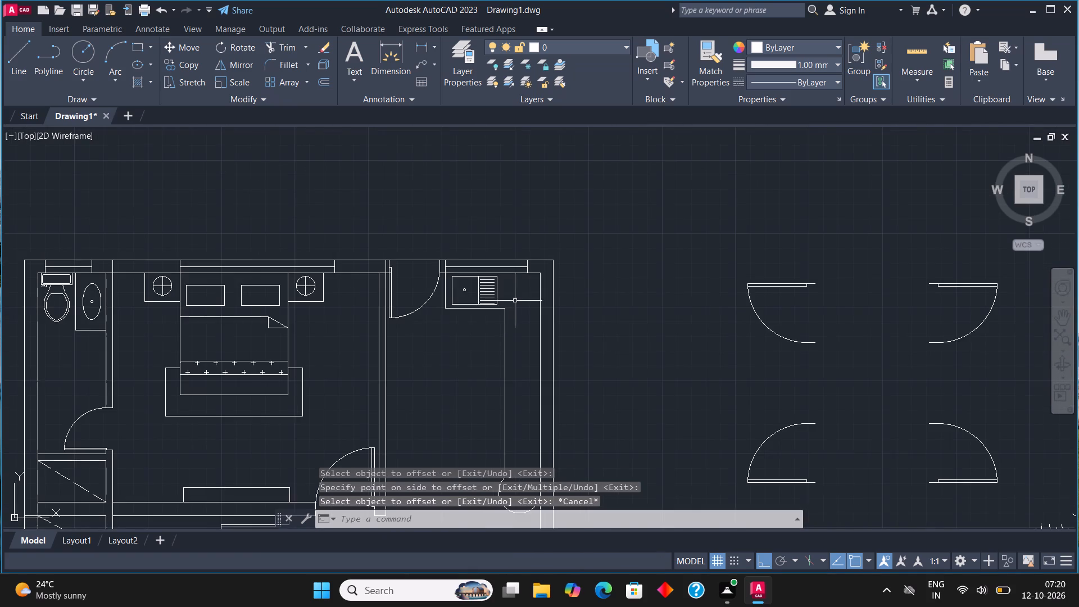
pyautogui.moveTo(511, 240); pyautogui.dragTo(494, 126, button='middle')
pyautogui.scroll(1, 542, 262)
pyautogui.moveTo(501, 197); pyautogui.dragTo(496, 227, button='middle')
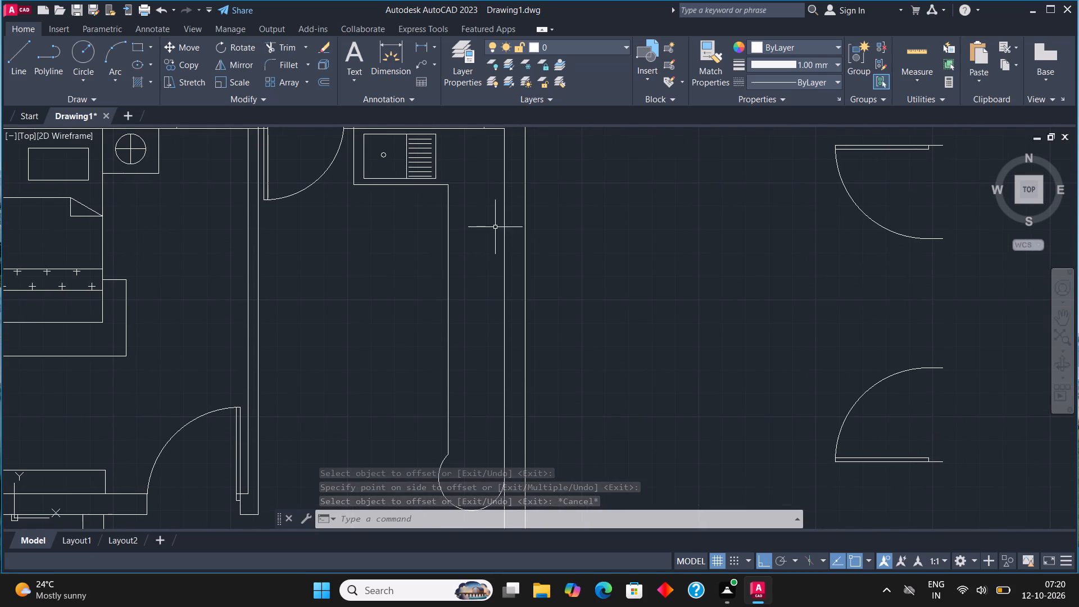
pyautogui.click(136, 51)
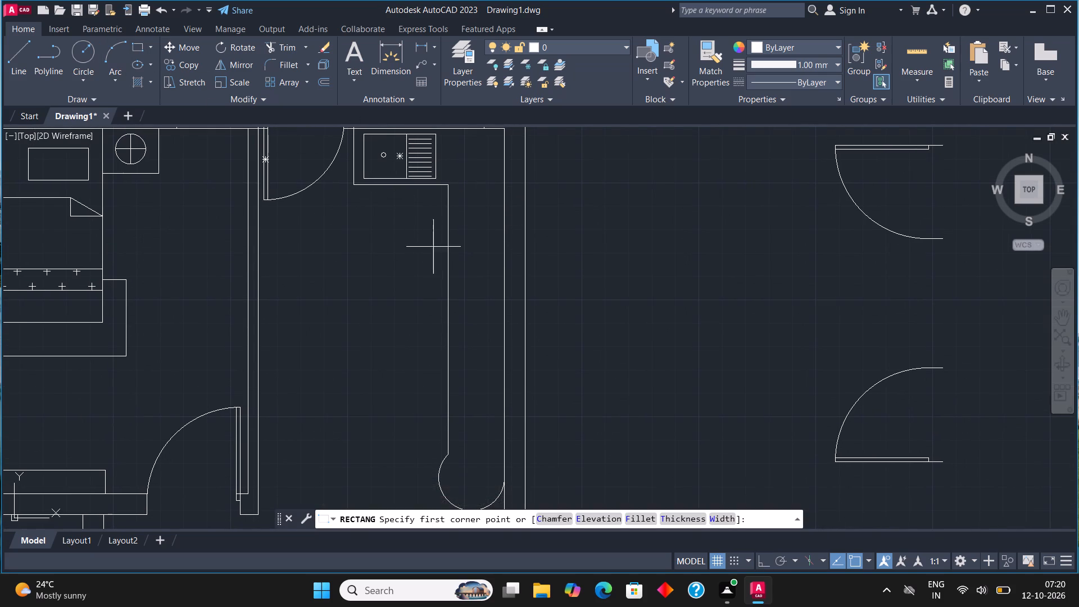
pyautogui.scroll(1, 459, 275)
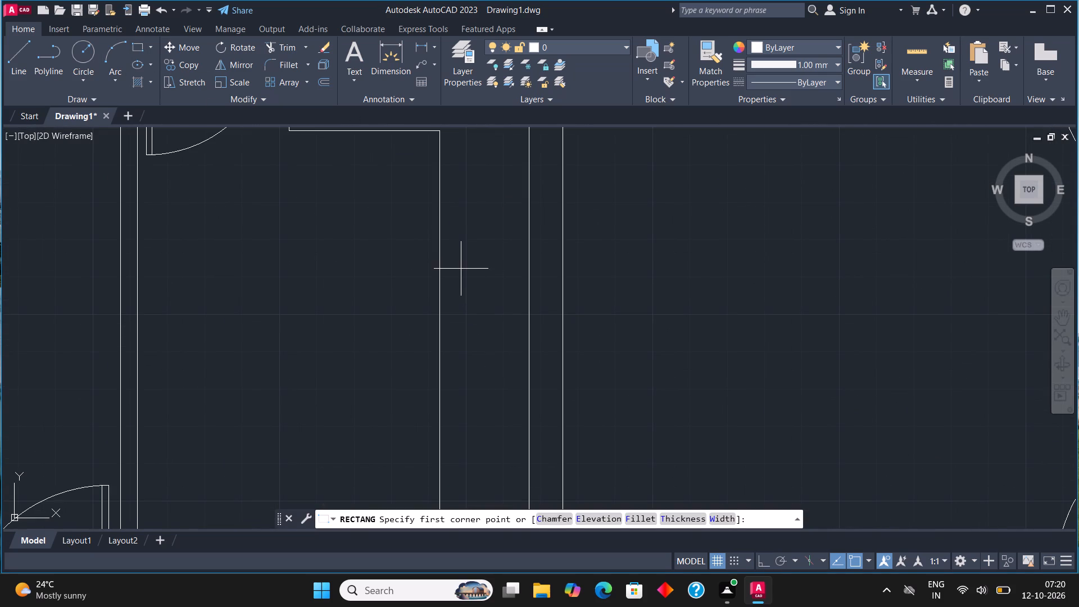
pyautogui.click(522, 257)
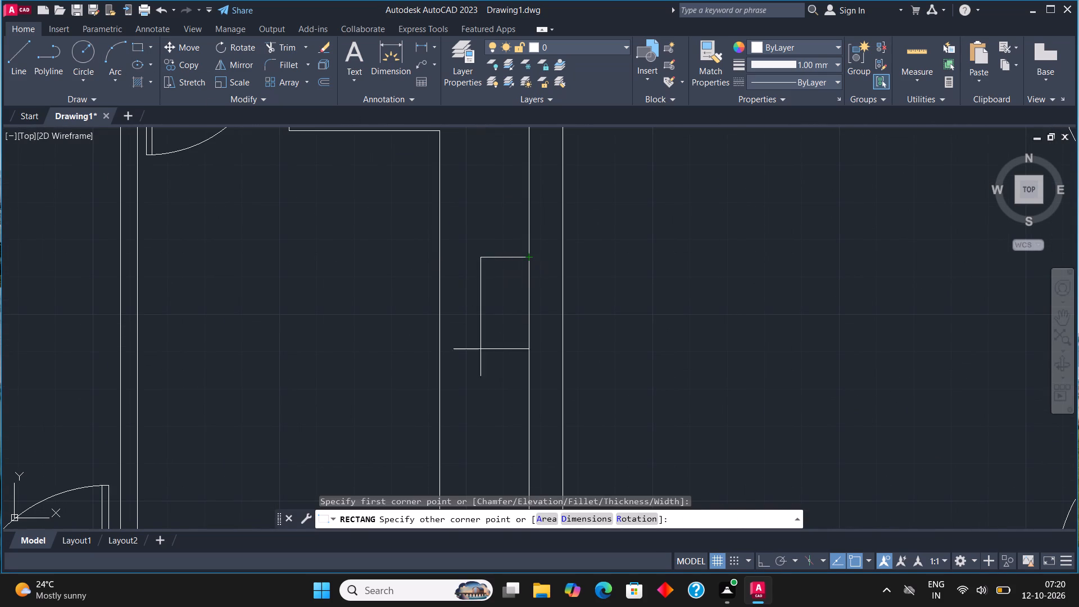
pyautogui.click(441, 414)
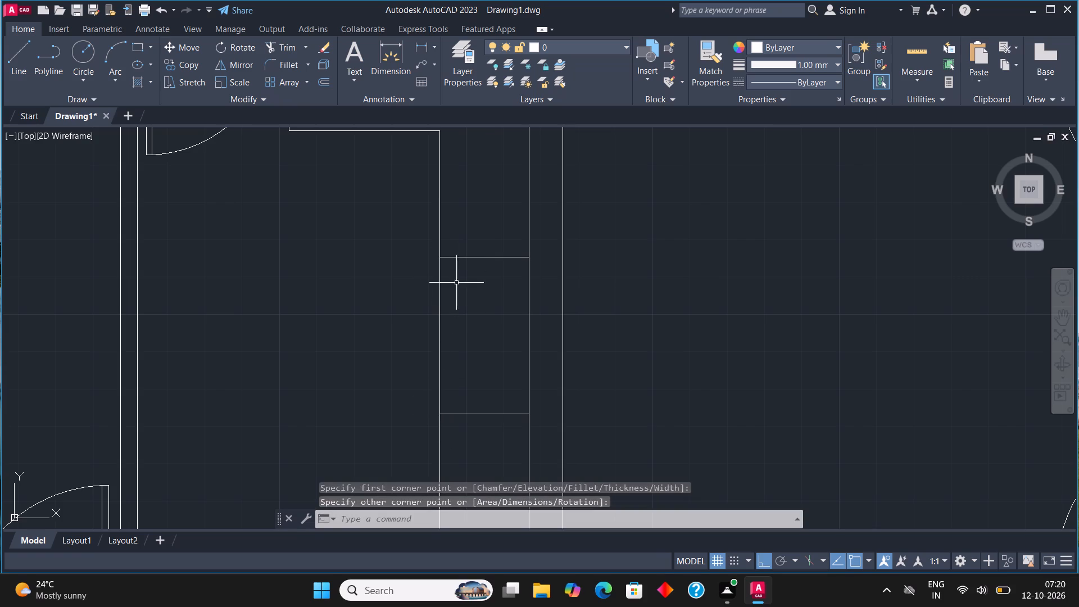
# Draw a burner circle of about 4" radius in the stove rectangle's upper corner beside the counter's front edge.
pyautogui.scroll(-1, 397, 290)
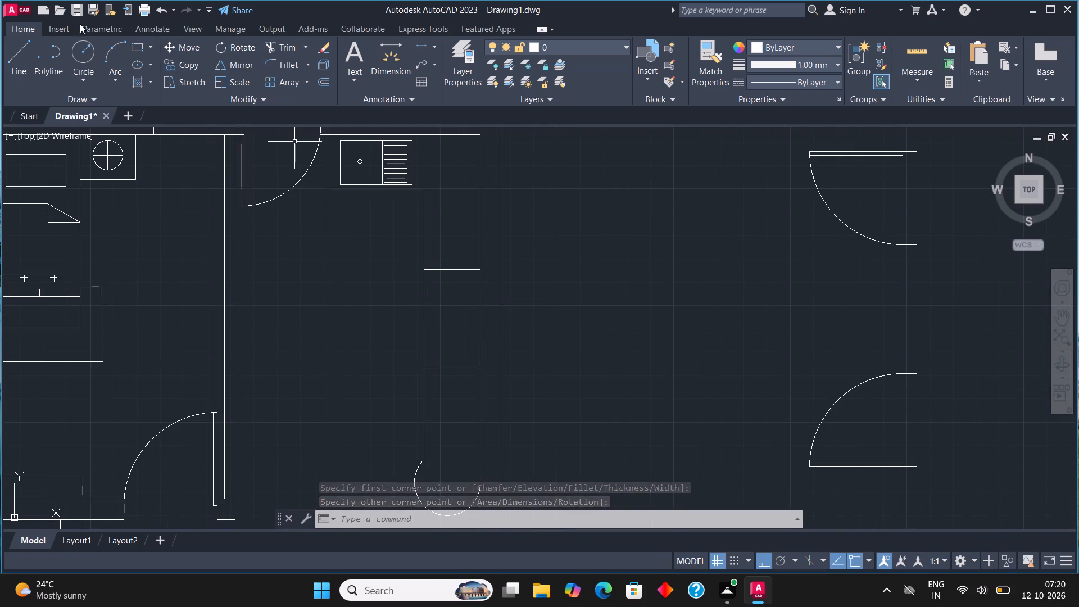
pyautogui.click(79, 49)
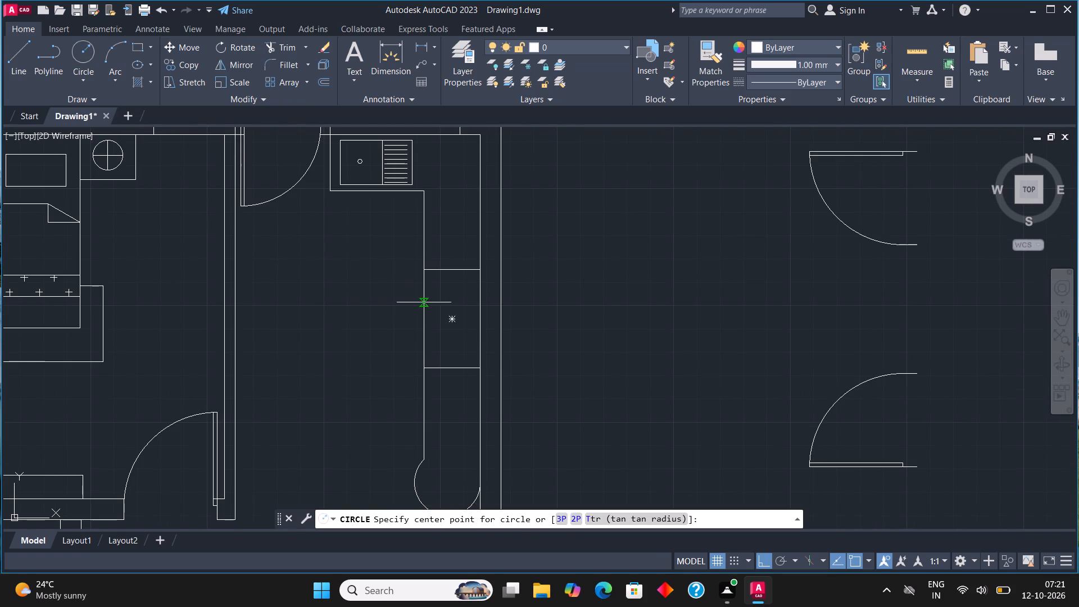
pyautogui.scroll(3, 424, 302)
pyautogui.click(475, 236)
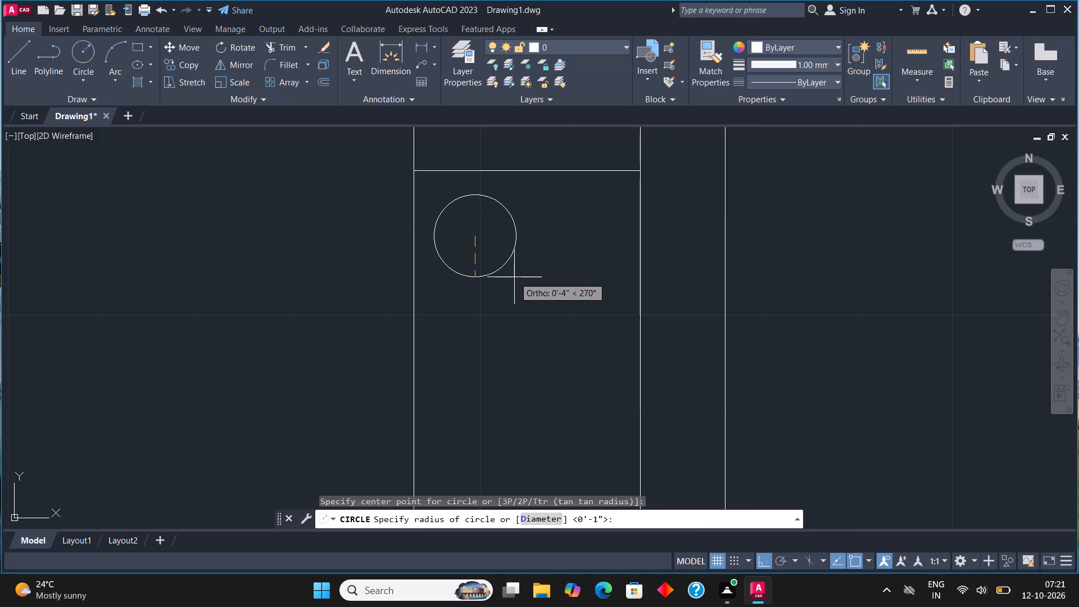
pyautogui.click(514, 275)
# Draw a short vertical tick about 1" long downward from the burner circle's bottom.
pyautogui.click(21, 48)
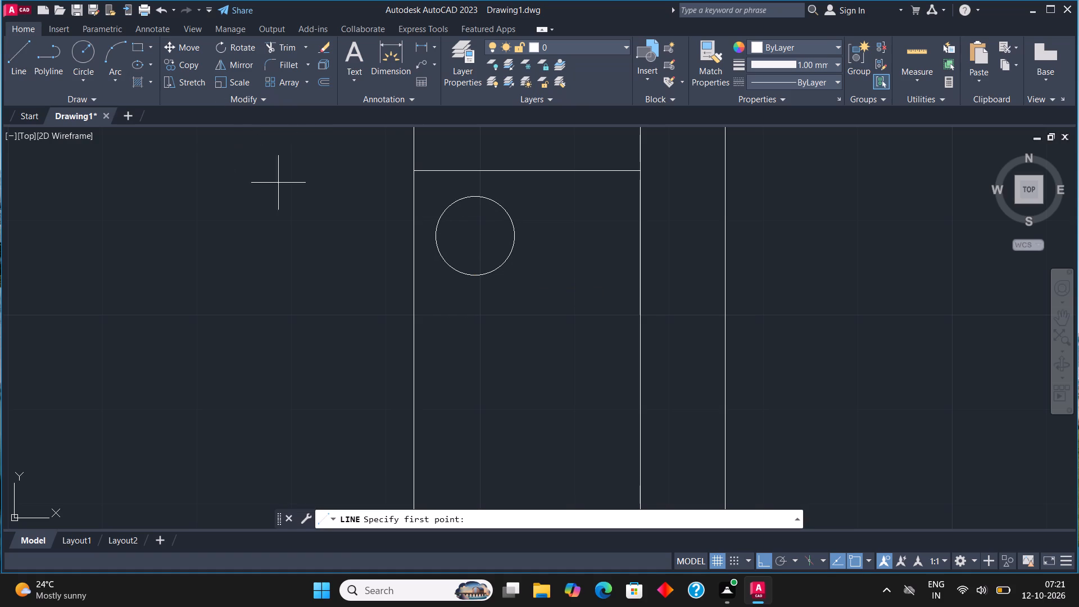
pyautogui.click(473, 277)
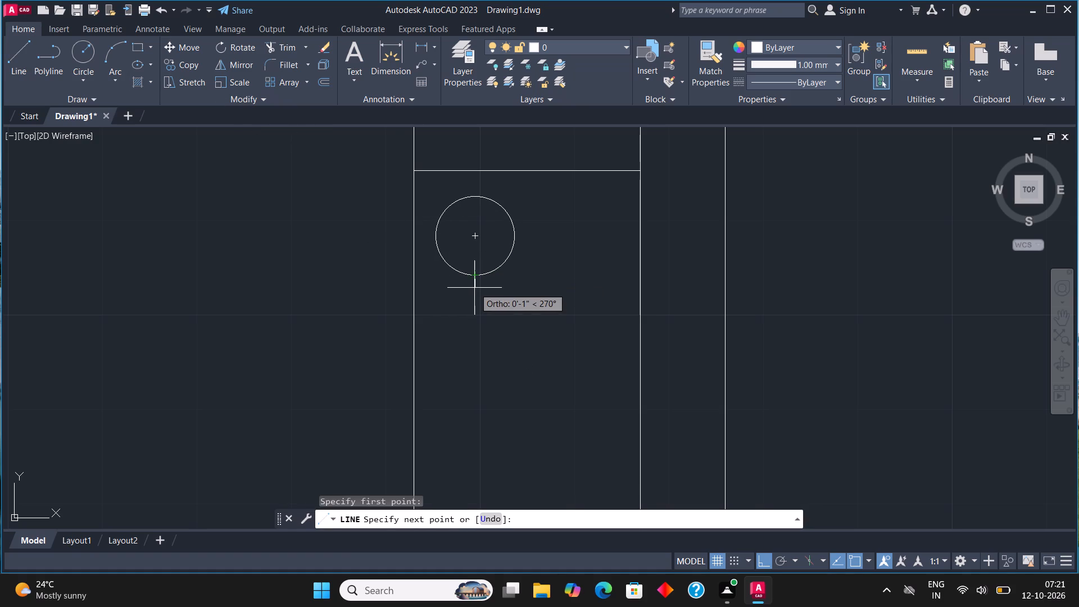
pyautogui.click(474, 288)
pyautogui.press('Escape')
# Finish the tick below the burner circle and copy it from its lower end to the circle's top.
pyautogui.click(476, 285)
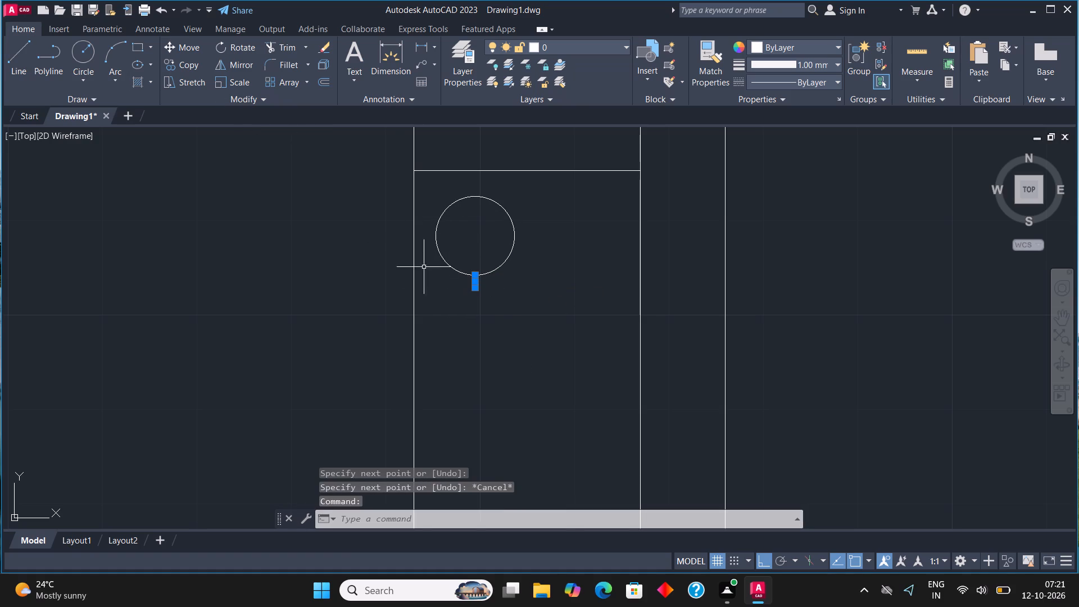
pyautogui.click(177, 64)
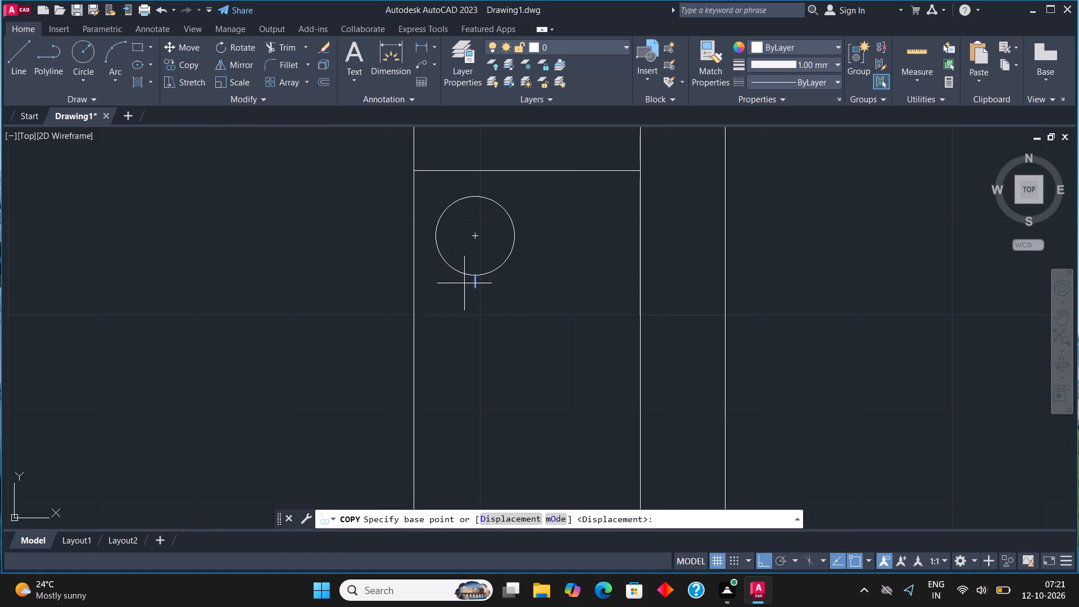
pyautogui.click(471, 288)
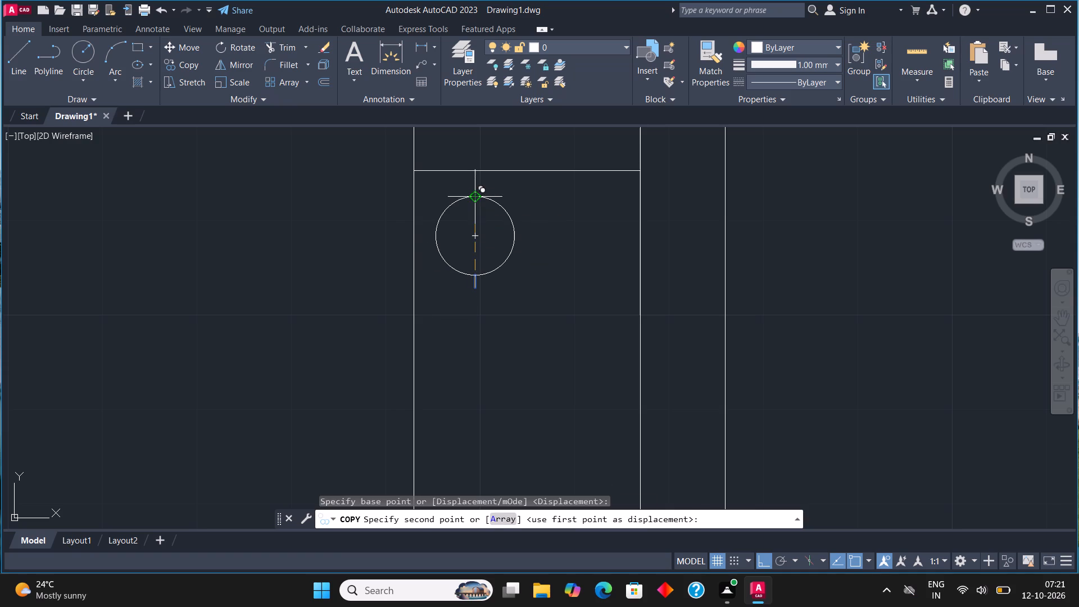
pyautogui.click(478, 199)
pyautogui.press('Escape')
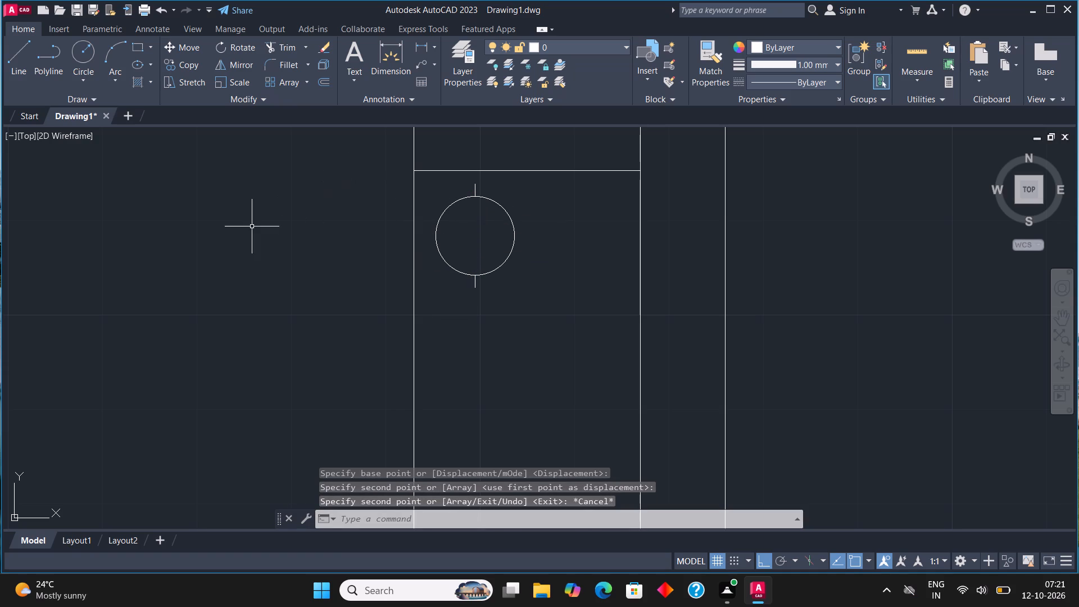
# Draw a horizontal tick about 1" long outward from the burner circle's right side and copy it to the circle's left side.
pyautogui.click(16, 51)
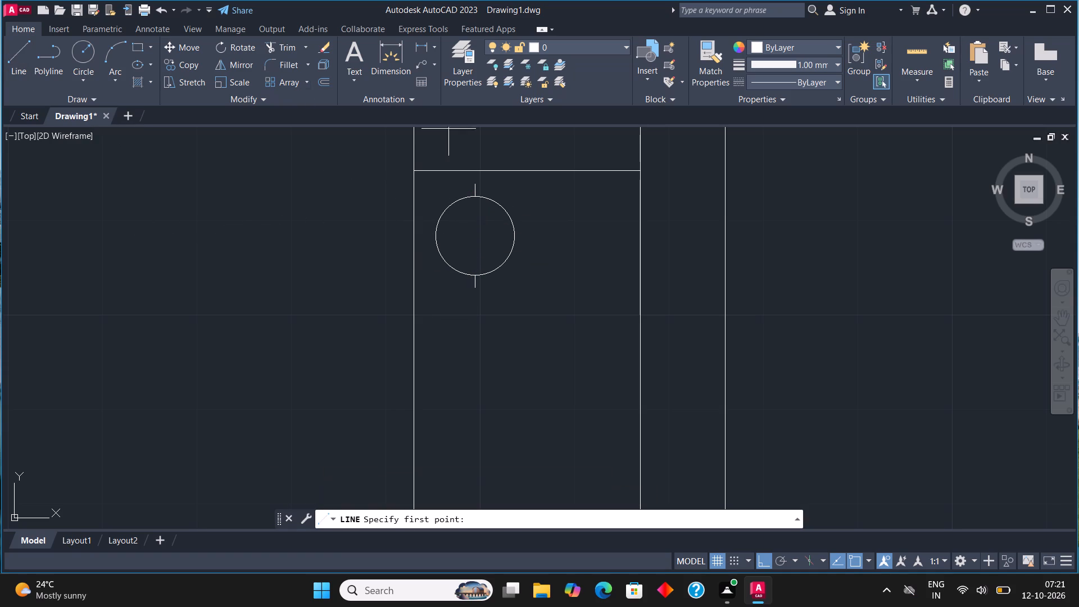
pyautogui.click(519, 236)
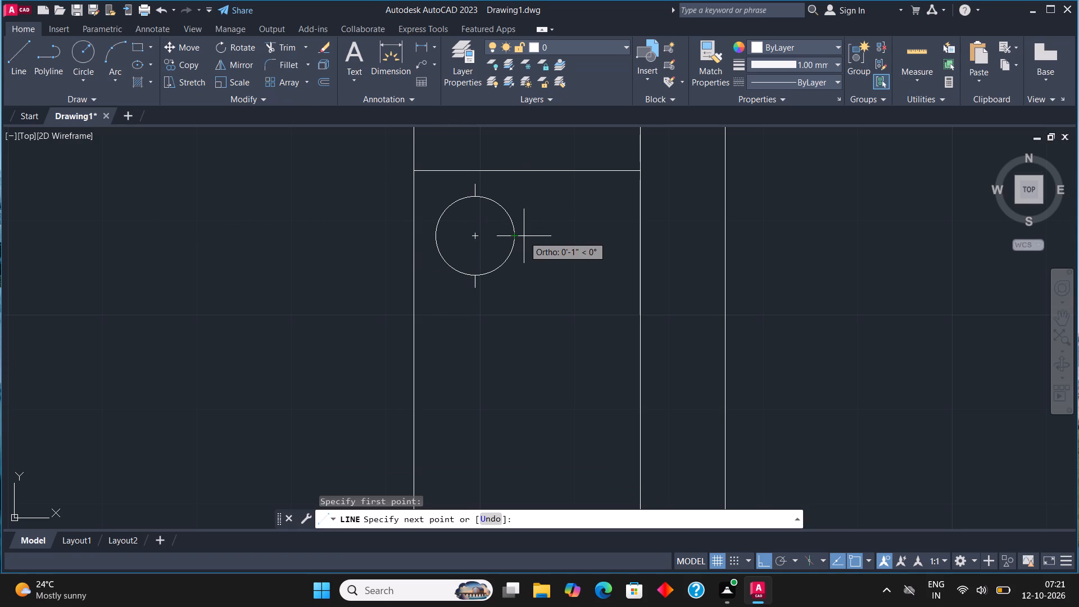
pyautogui.click(525, 236)
pyautogui.press('Escape')
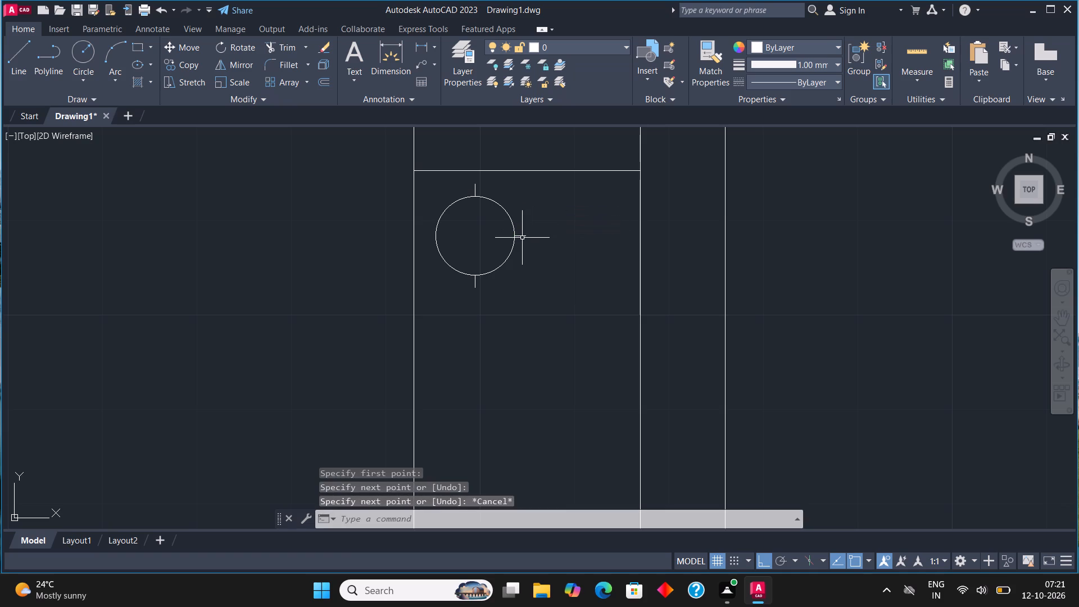
pyautogui.click(522, 237)
pyautogui.click(185, 66)
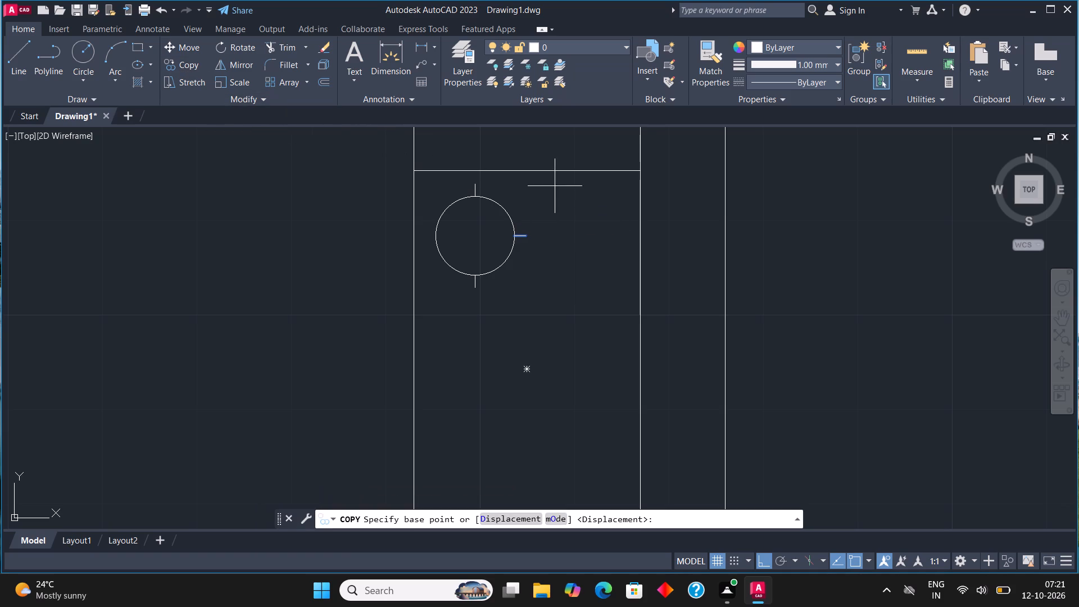
pyautogui.click(532, 237)
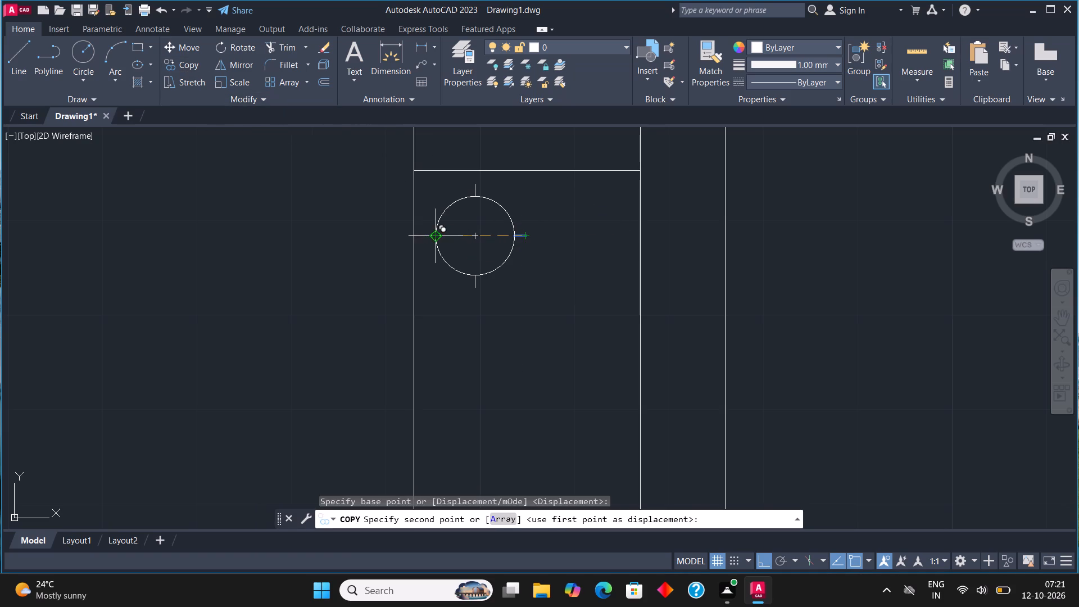
pyautogui.click(438, 239)
pyautogui.press('Escape')
# Copy the burner with its ticks about 2'-3" straight down, and once more midway between the two, offset toward the wall.
pyautogui.moveTo(526, 328); pyautogui.dragTo(520, 322)
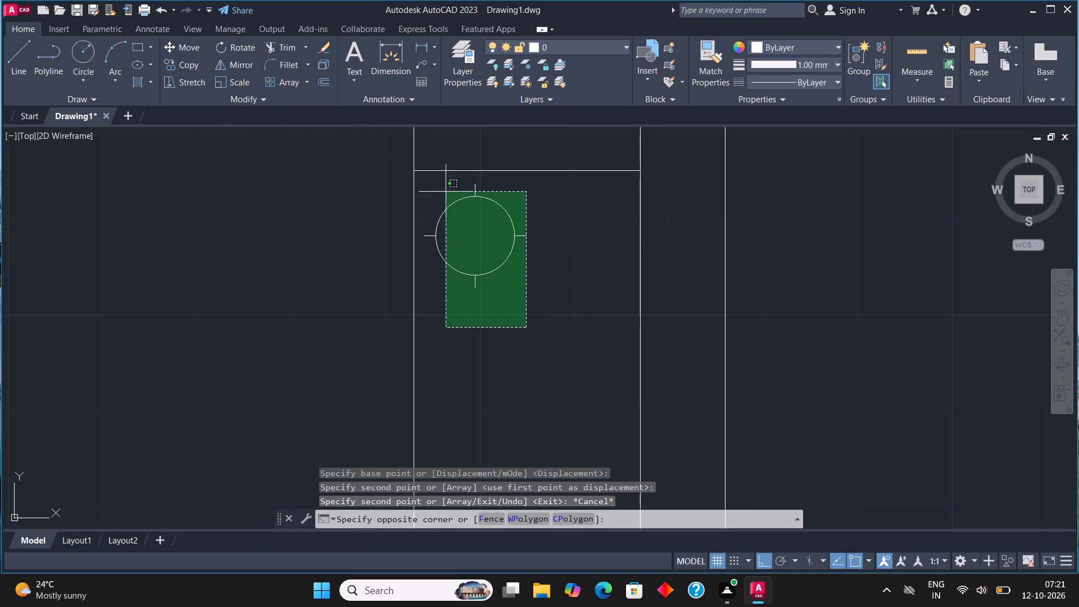
pyautogui.click(424, 186)
pyautogui.click(181, 61)
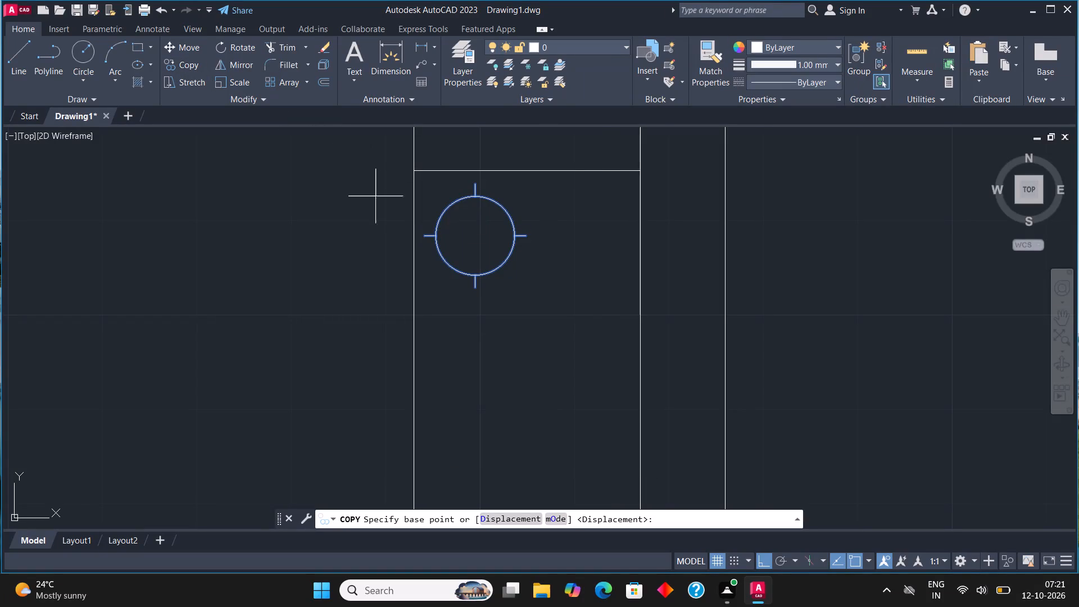
pyautogui.click(476, 232)
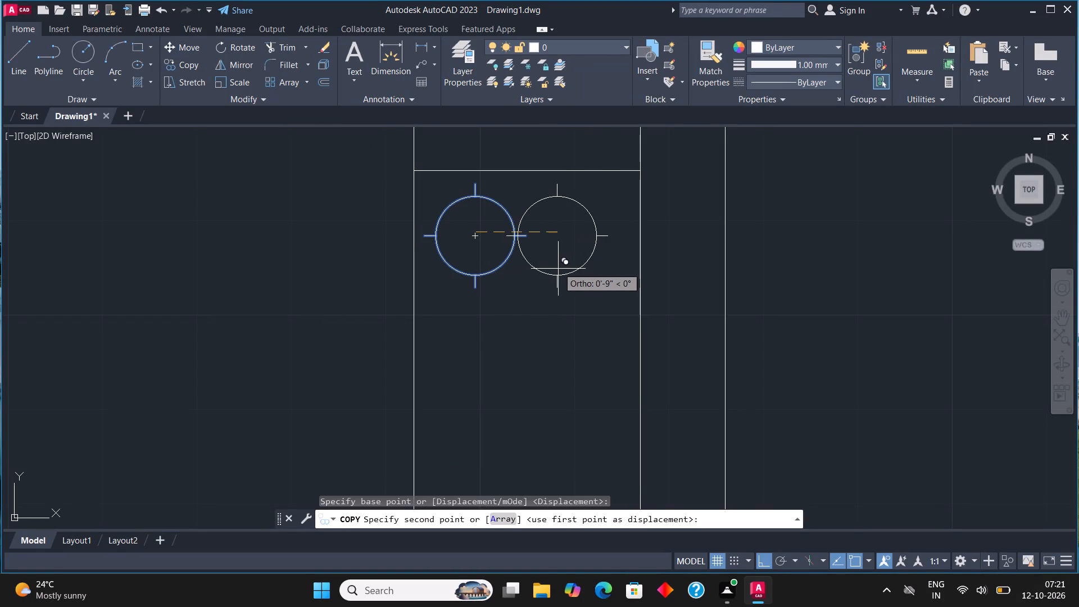
pyautogui.scroll(-1, 537, 300)
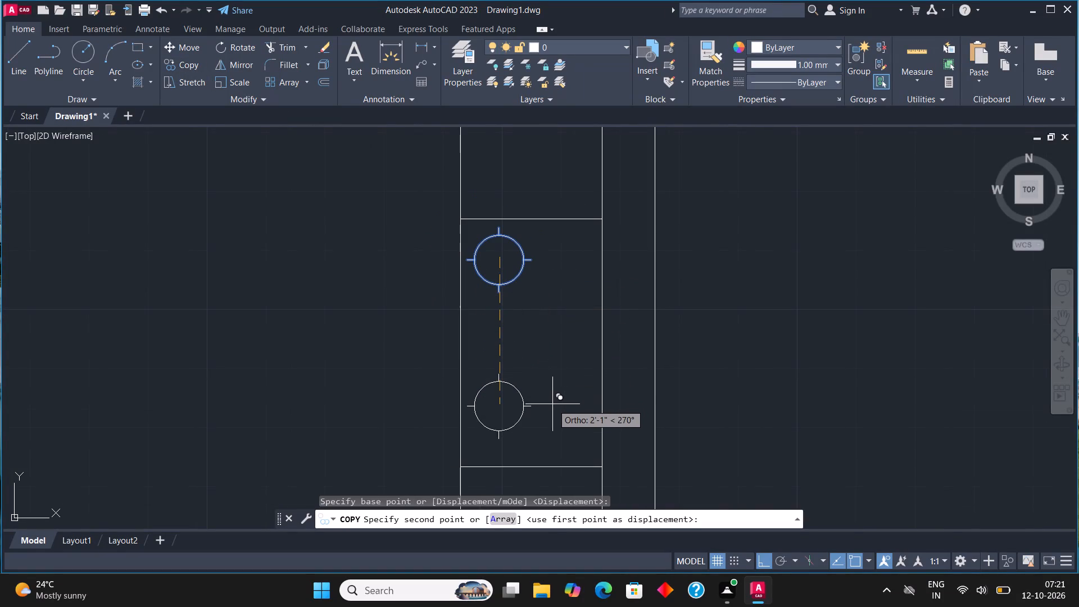
pyautogui.click(554, 415)
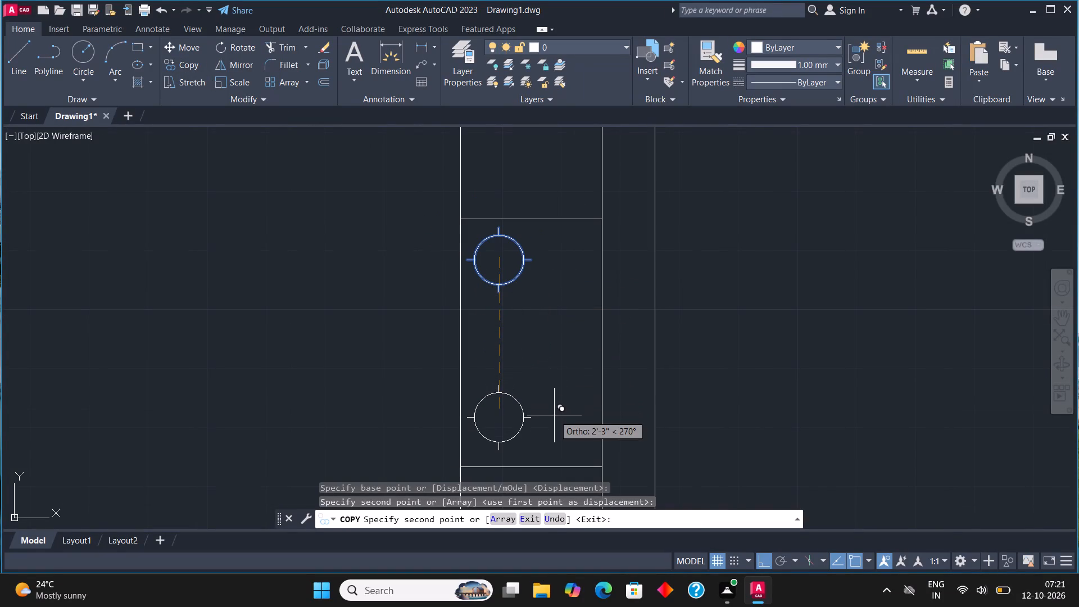
pyautogui.press('F8')
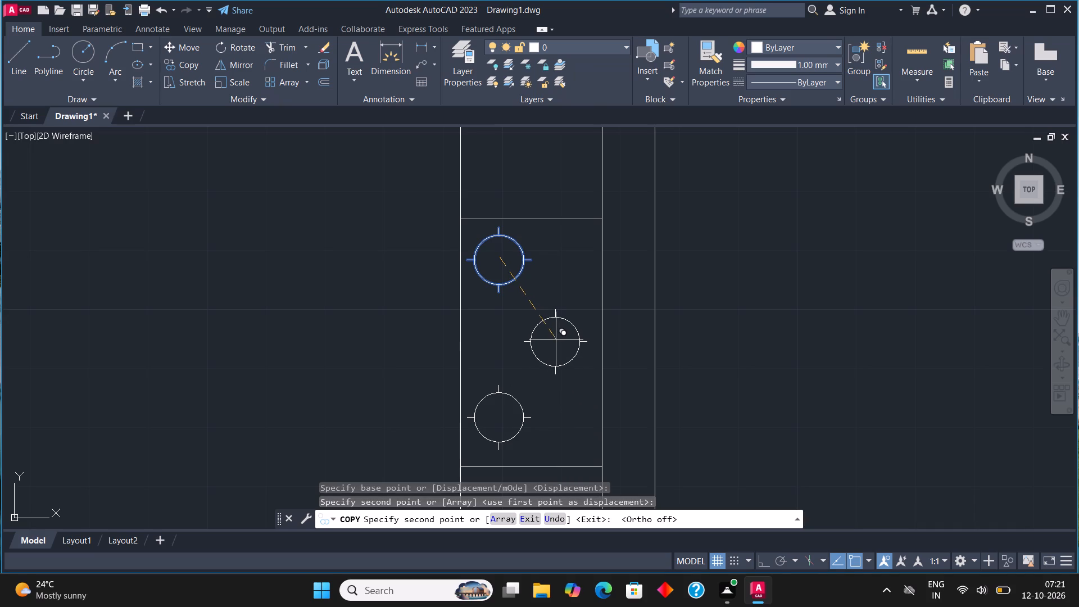
pyautogui.click(556, 337)
pyautogui.press('Escape')
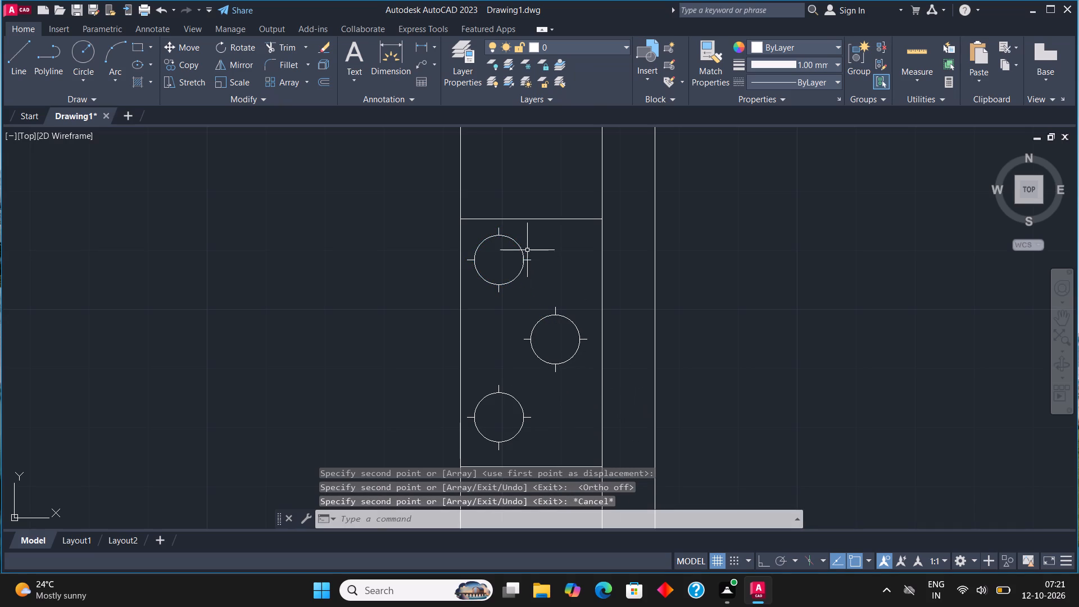
# Set the ISO dash linetype ACAD_ISO02W100 as the current linetype.
pyautogui.scroll(-2, 483, 316)
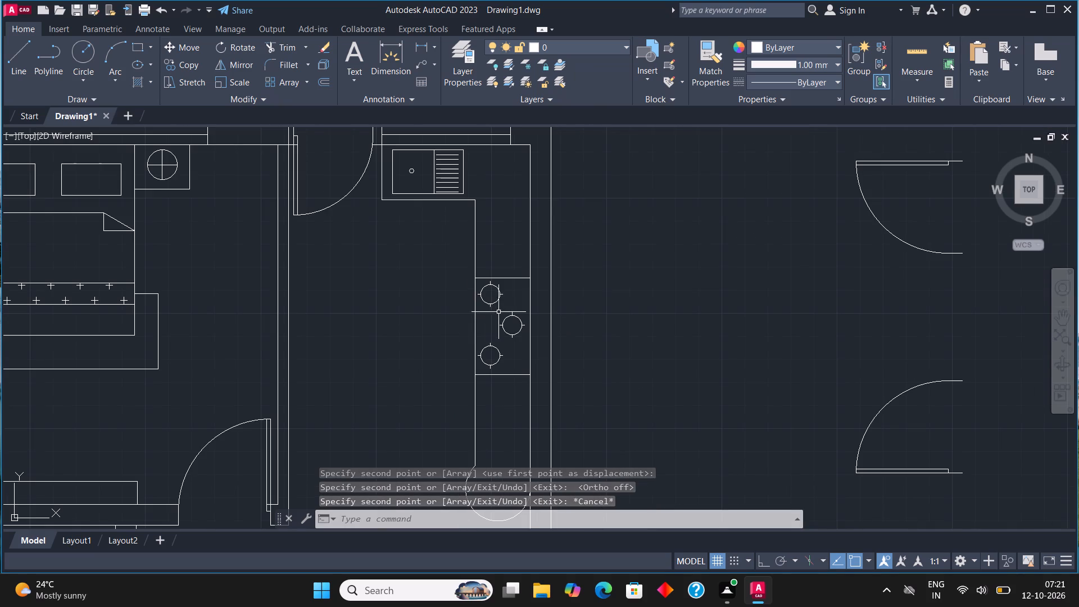
pyautogui.scroll(-1, 520, 302)
pyautogui.moveTo(588, 256); pyautogui.dragTo(663, 228, button='middle')
pyautogui.moveTo(376, 319); pyautogui.dragTo(411, 312, button='middle')
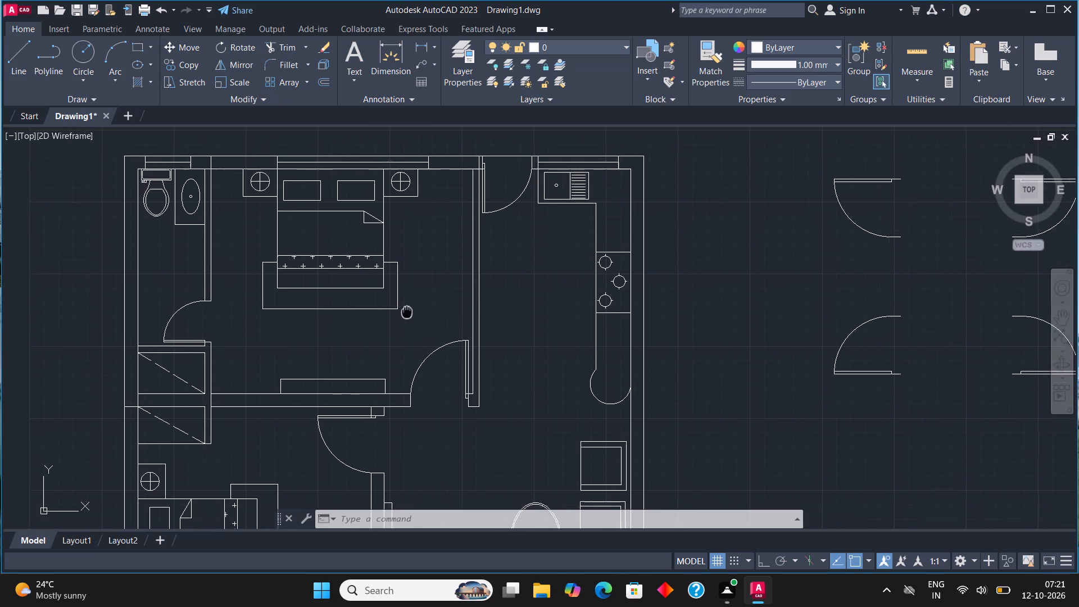
pyautogui.moveTo(411, 312); pyautogui.dragTo(480, 277, button='middle')
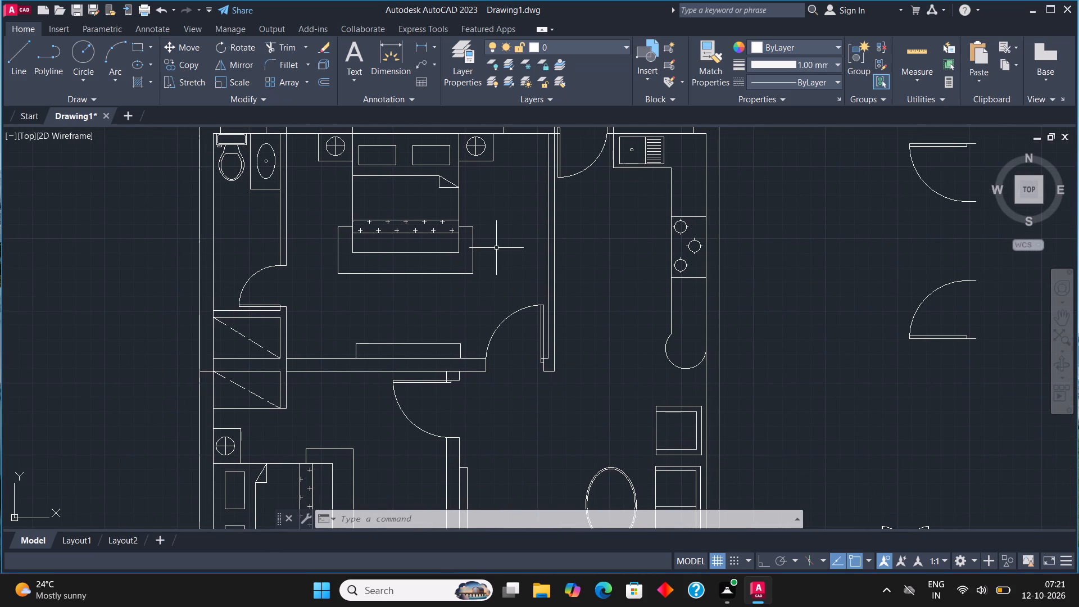
pyautogui.scroll(-2, 496, 248)
pyautogui.moveTo(407, 357); pyautogui.dragTo(428, 187, button='middle')
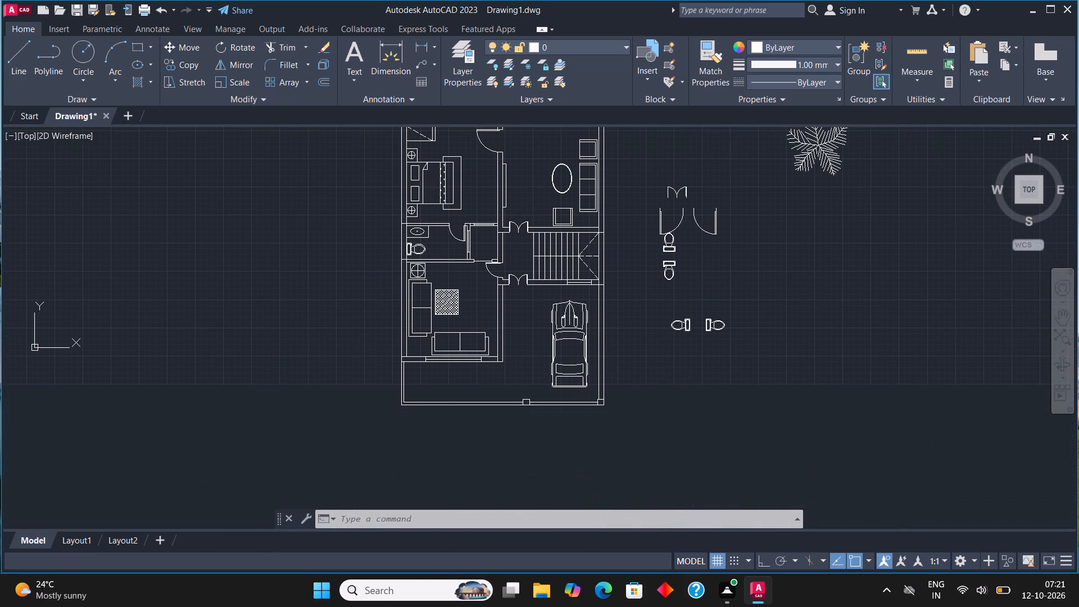
pyautogui.scroll(1, 528, 331)
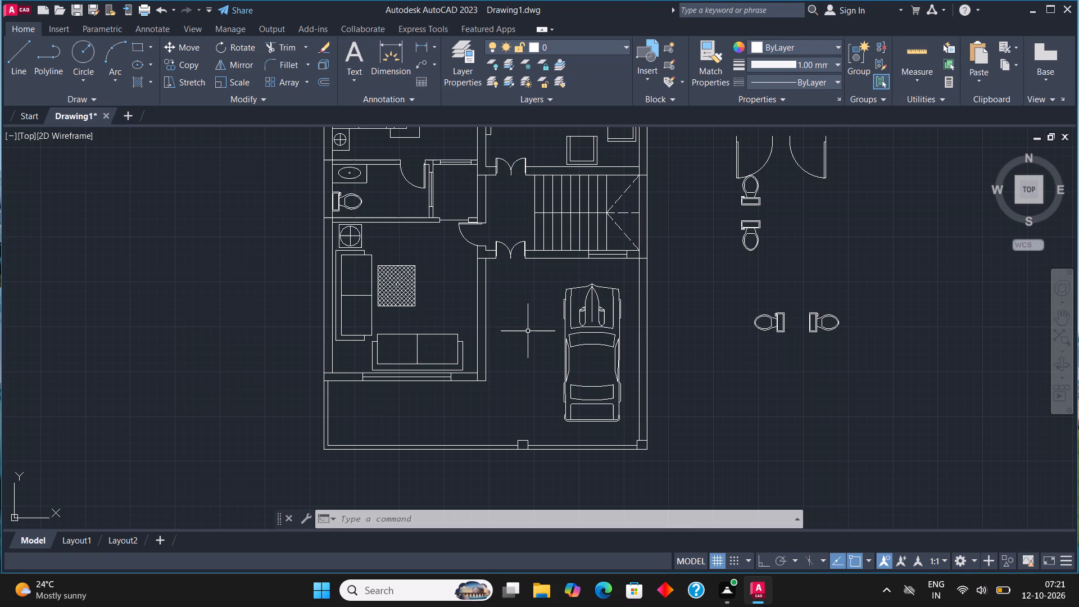
pyautogui.write('li')
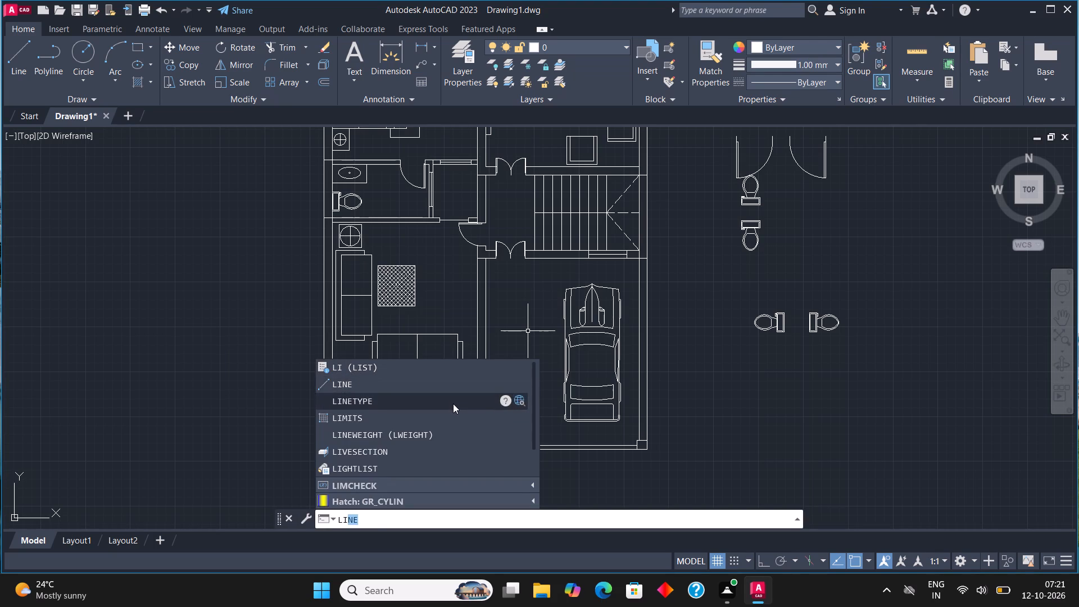
pyautogui.click(453, 404)
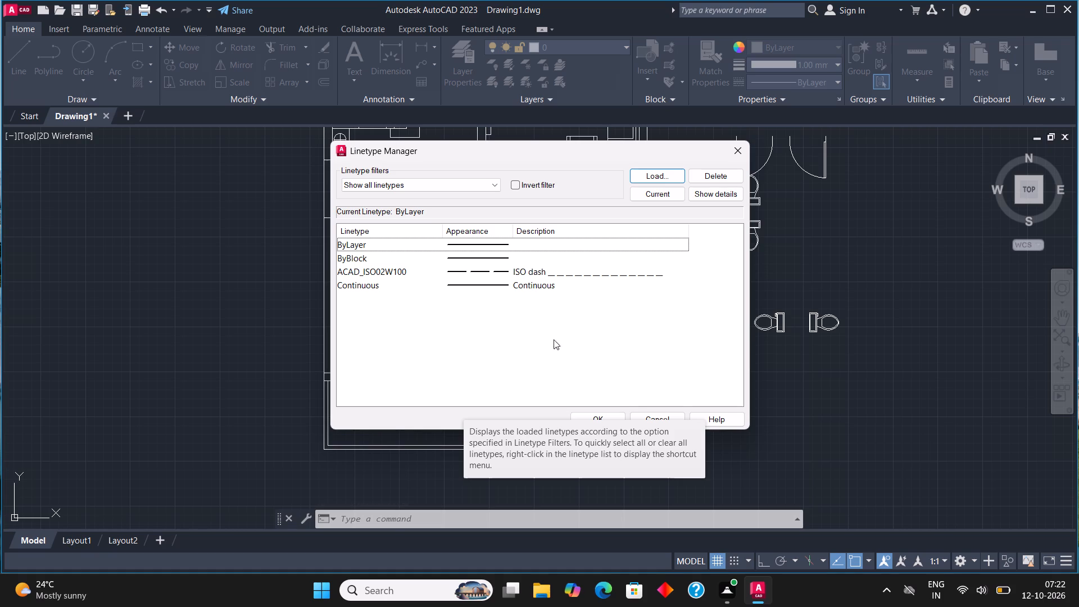
pyautogui.click(573, 265)
pyautogui.click(664, 195)
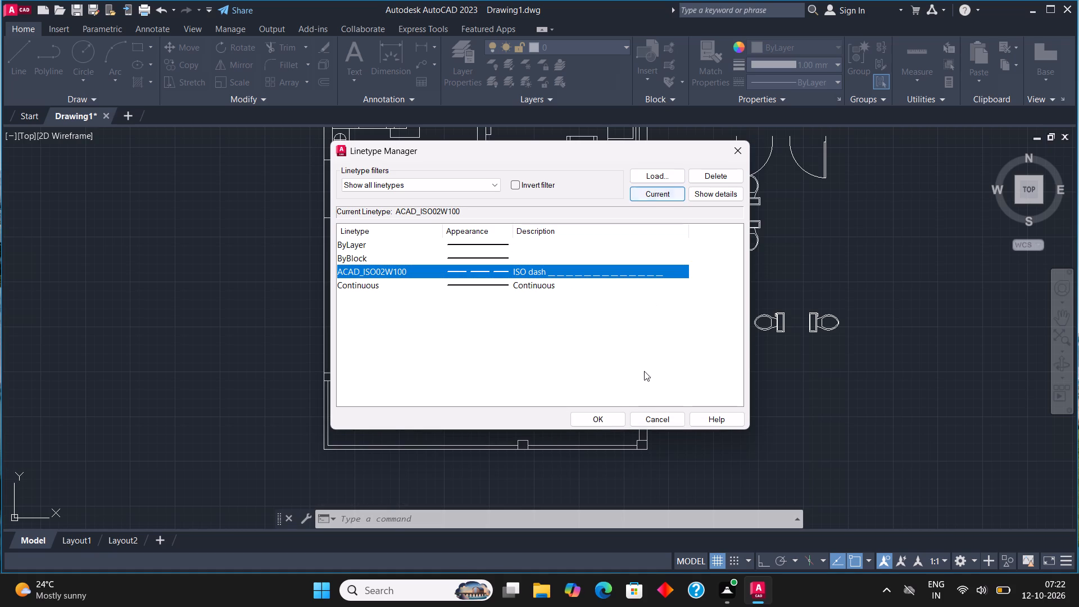
pyautogui.click(591, 421)
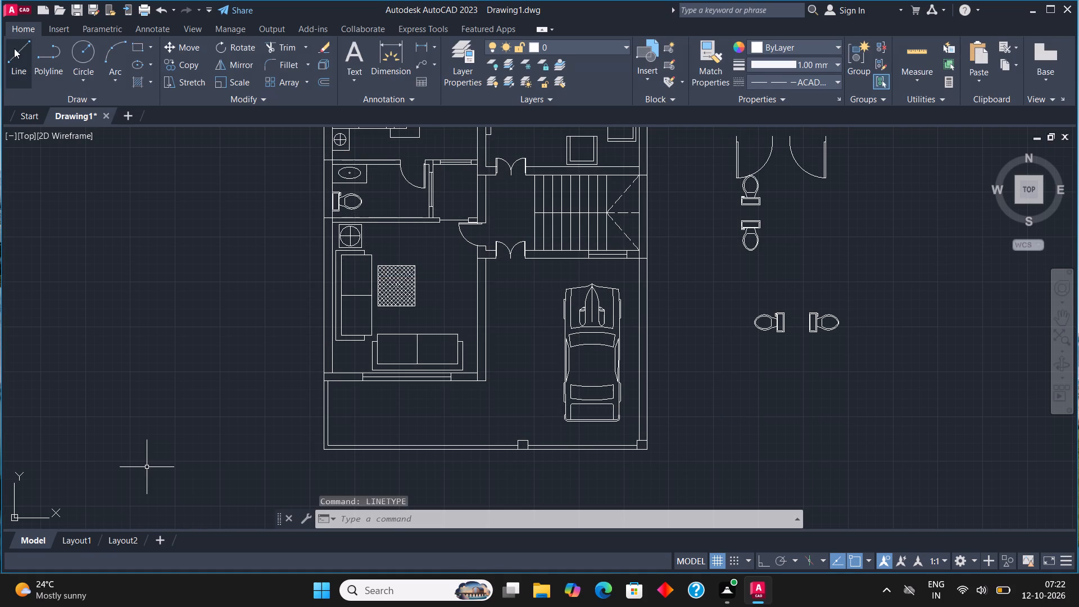
# Draw a dashed line from the front room's outer wall face down into the porch and across to the right boundary wall's inner face.
pyautogui.click(14, 48)
pyautogui.scroll(2, 338, 406)
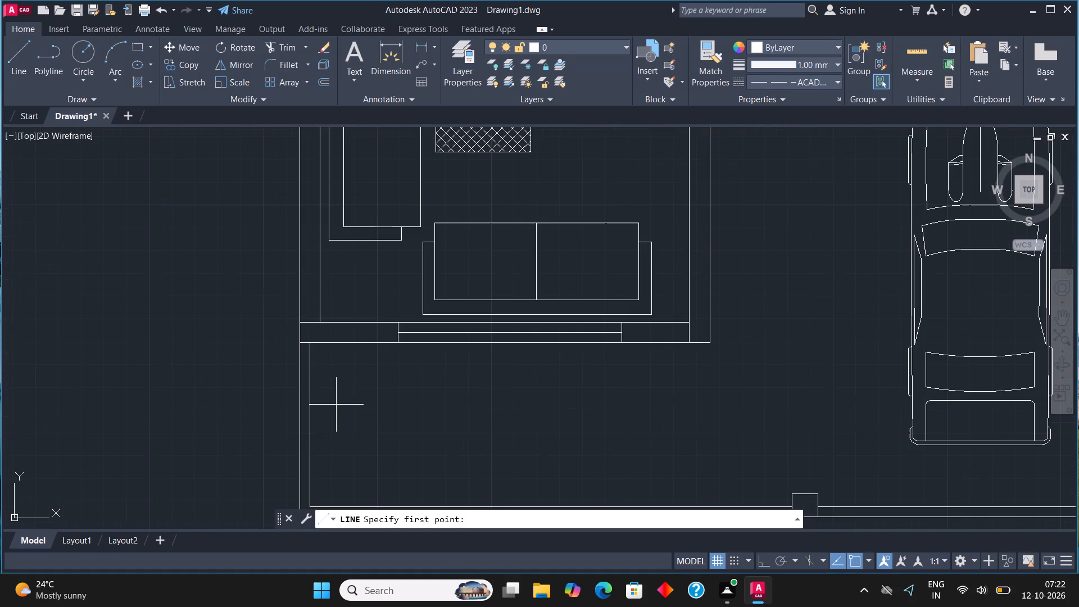
pyautogui.click(344, 342)
pyautogui.press('F8')
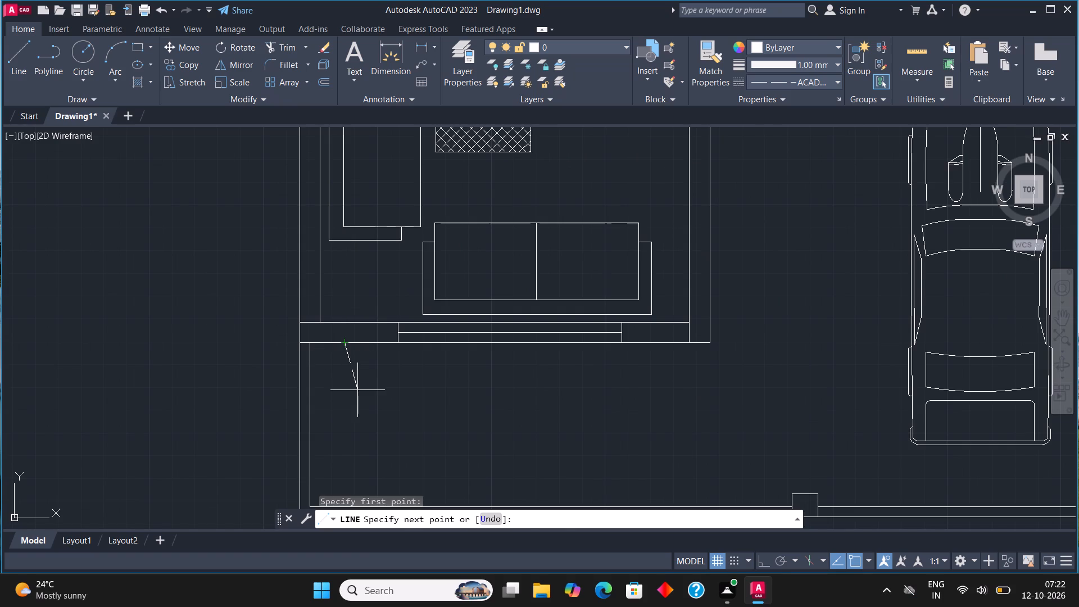
pyautogui.scroll(-1, 357, 390)
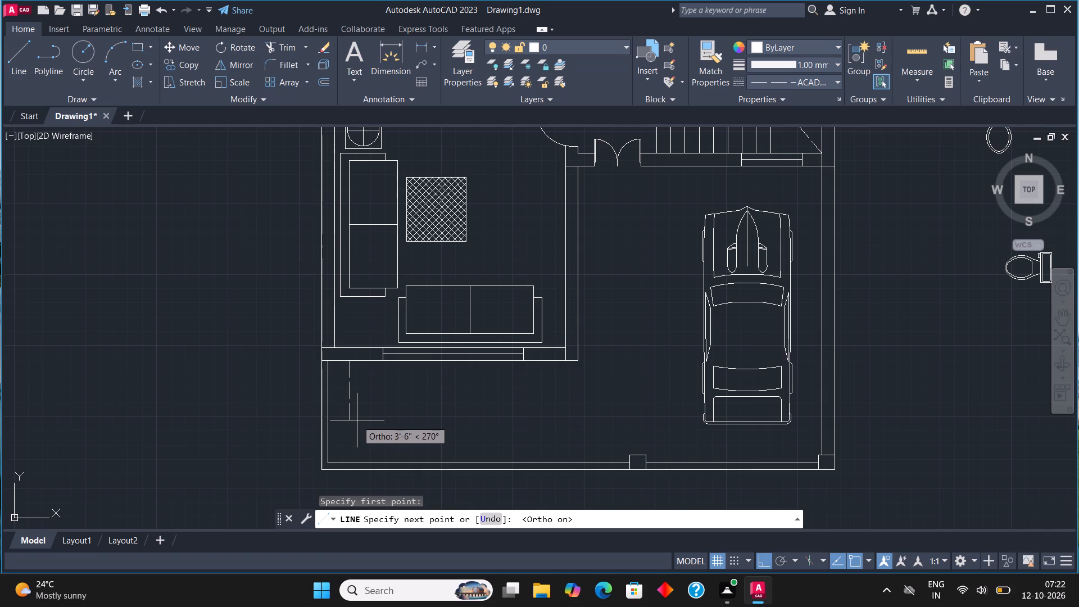
pyautogui.click(357, 429)
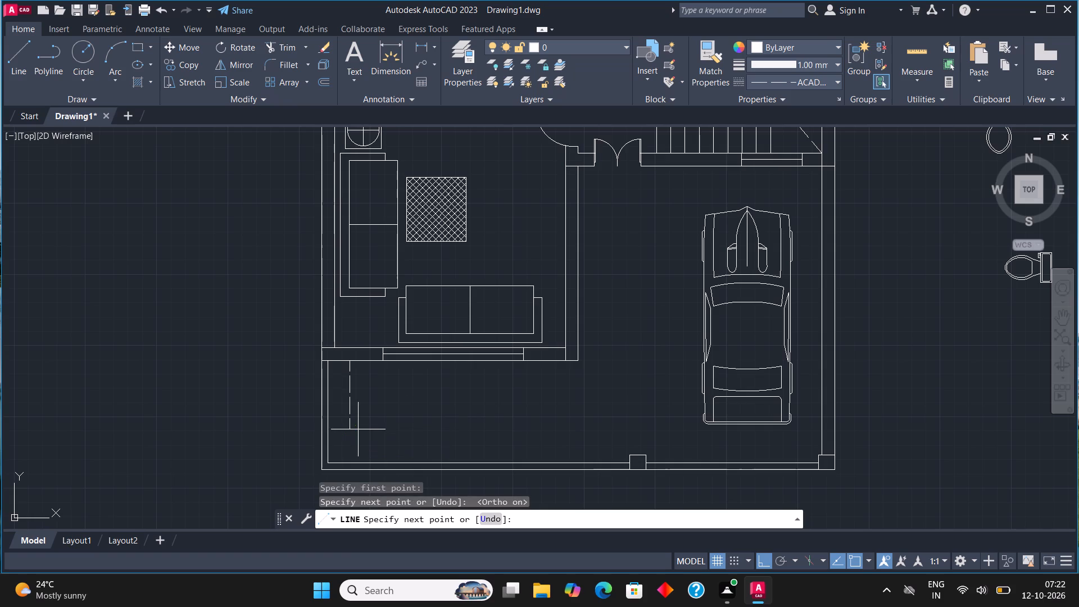
pyautogui.click(822, 425)
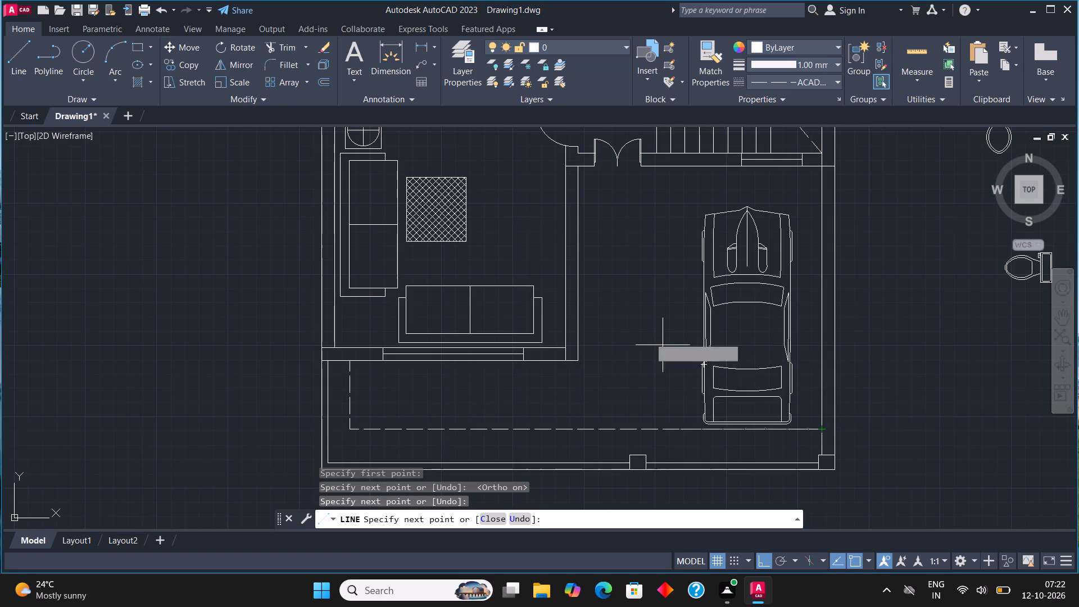
pyautogui.press('Escape')
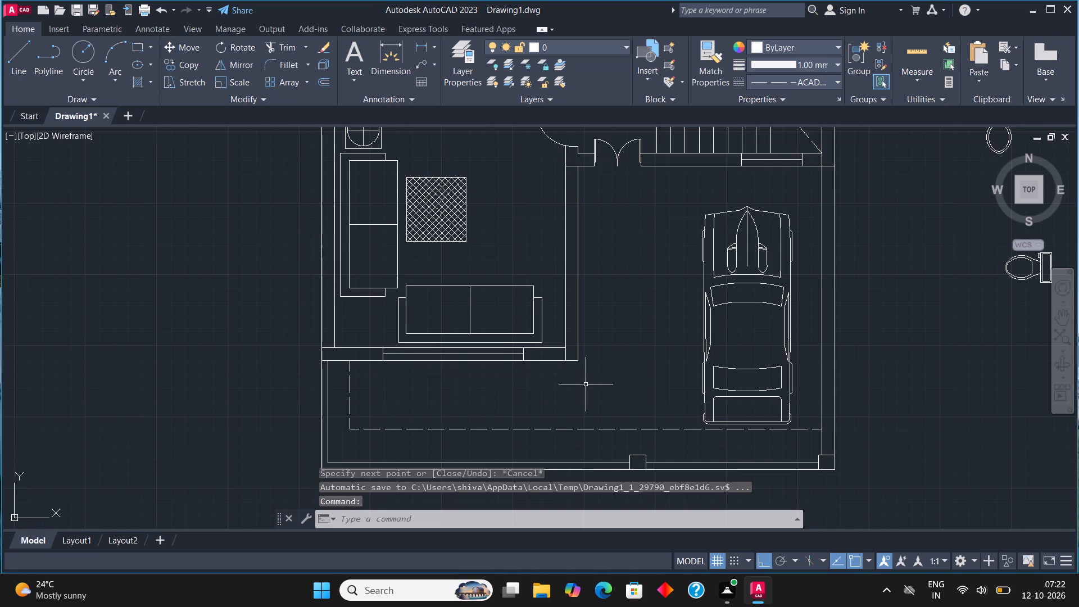
# Draw a narrow dashed rectangle in the porch, from the front room's outer wall face beside the window to the horizontal dashed line.
pyautogui.scroll(1, 584, 378)
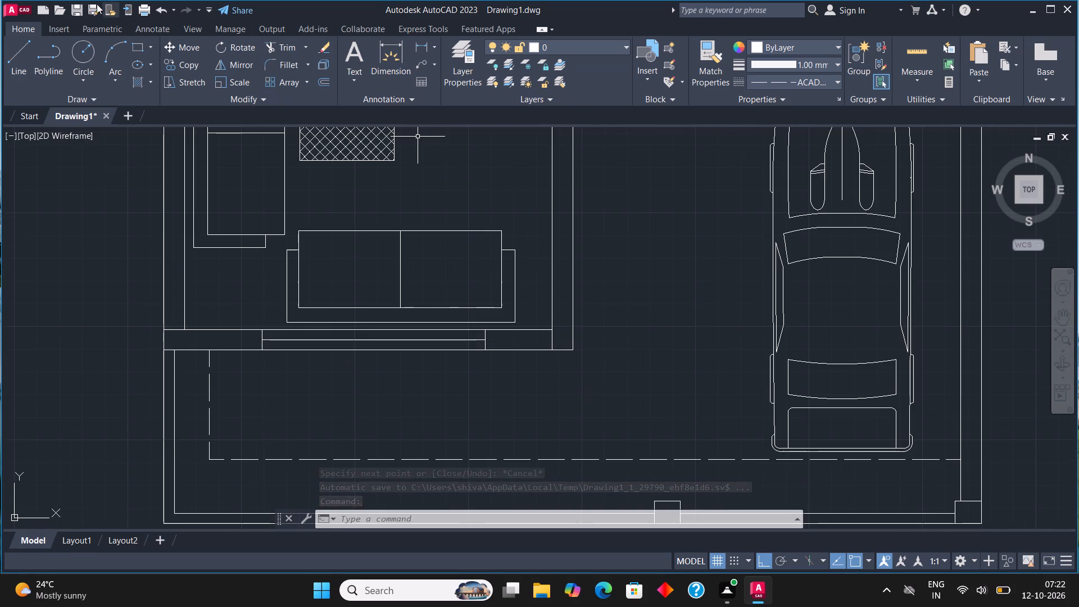
pyautogui.click(139, 46)
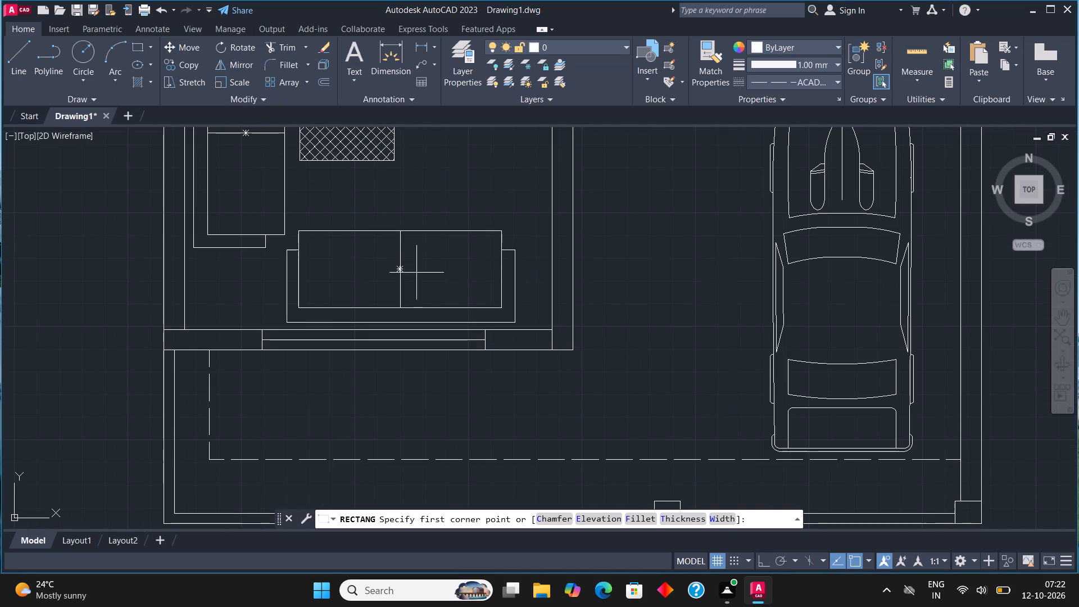
pyautogui.click(530, 352)
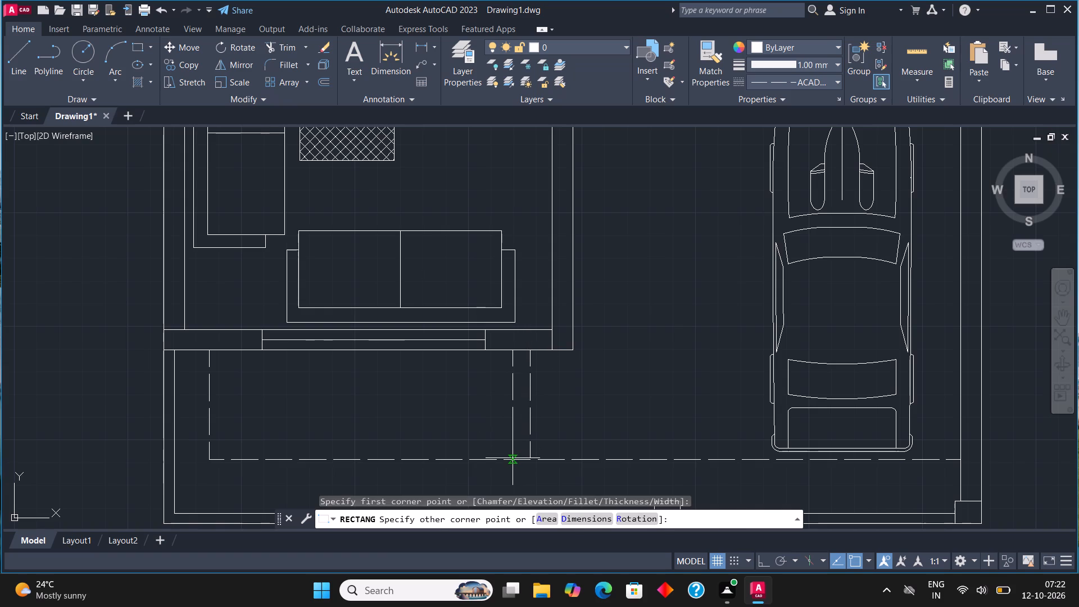
pyautogui.click(511, 458)
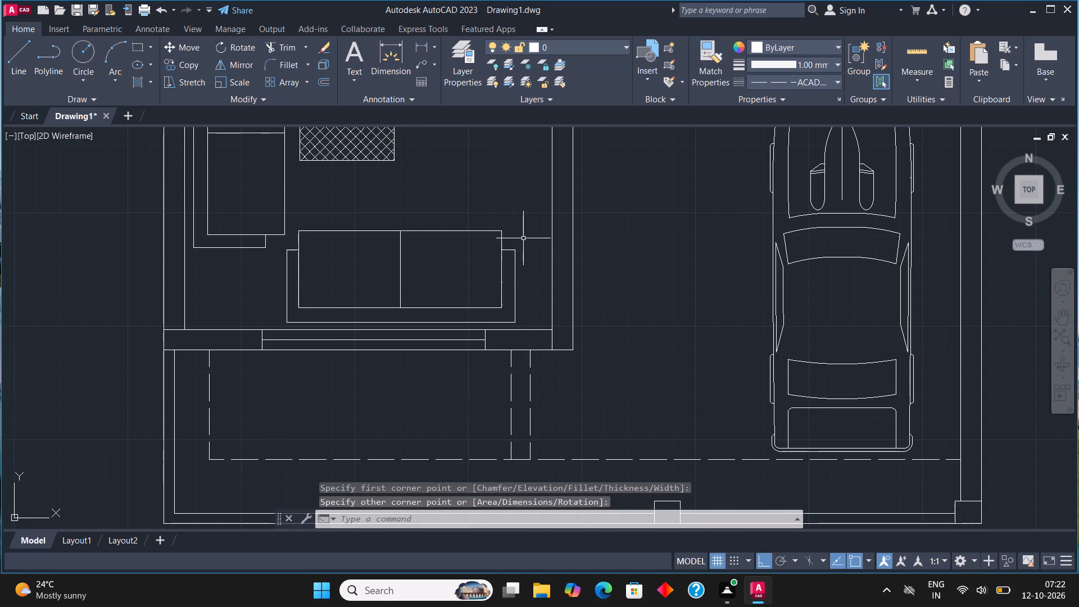
# Scale the tree beside the plan down to about one sixth of its size, as a small indoor plant.
pyautogui.scroll(-1, 546, 280)
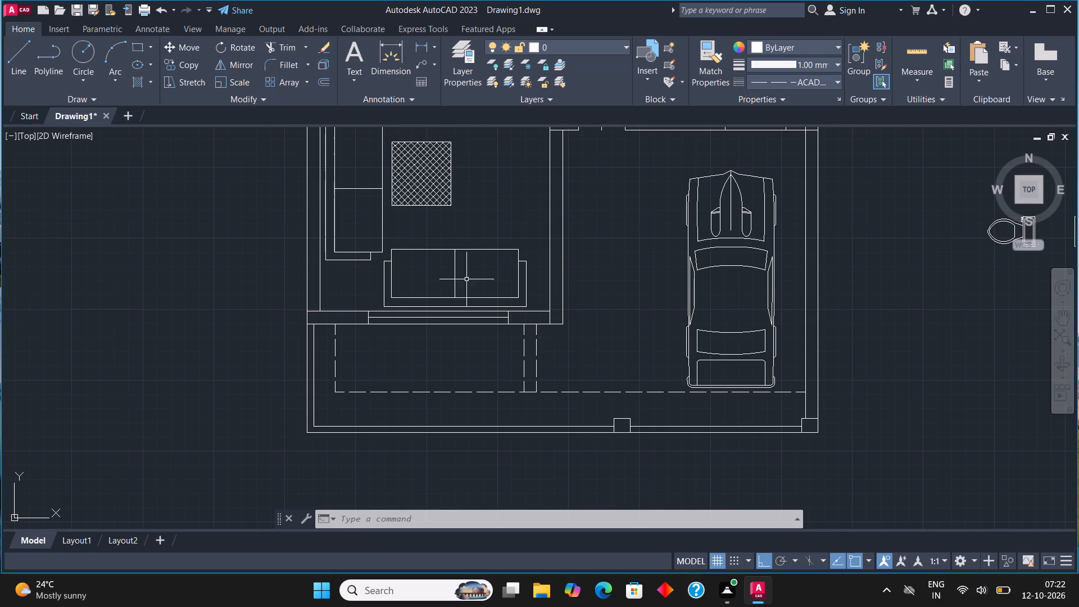
pyautogui.scroll(-1, 477, 344)
pyautogui.moveTo(495, 228); pyautogui.dragTo(502, 281, button='middle')
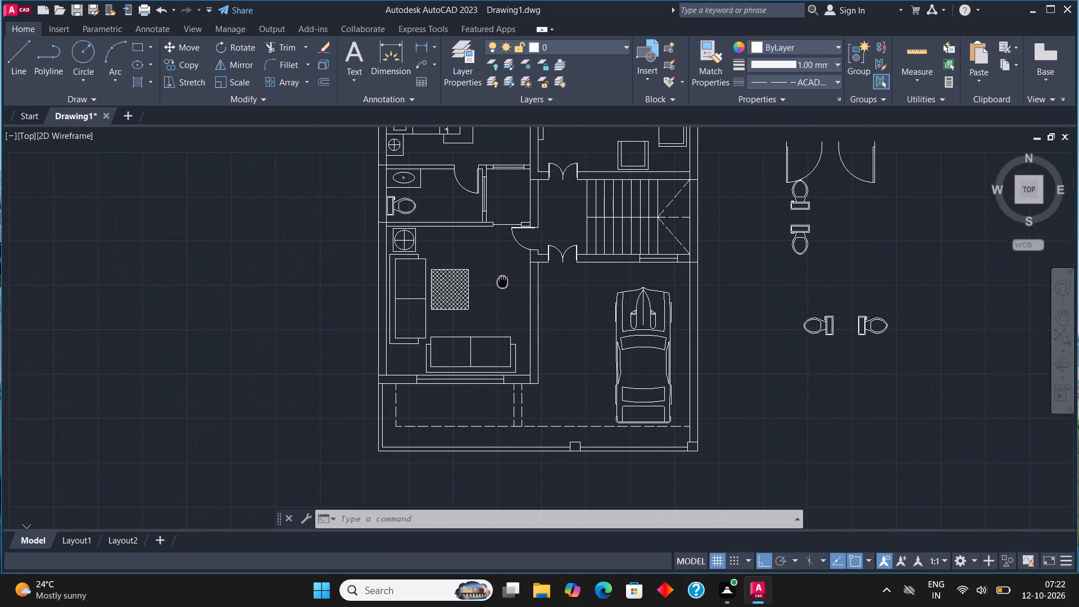
pyautogui.moveTo(502, 281); pyautogui.dragTo(519, 363, button='middle')
pyautogui.scroll(1, 518, 362)
pyautogui.scroll(-1, 522, 329)
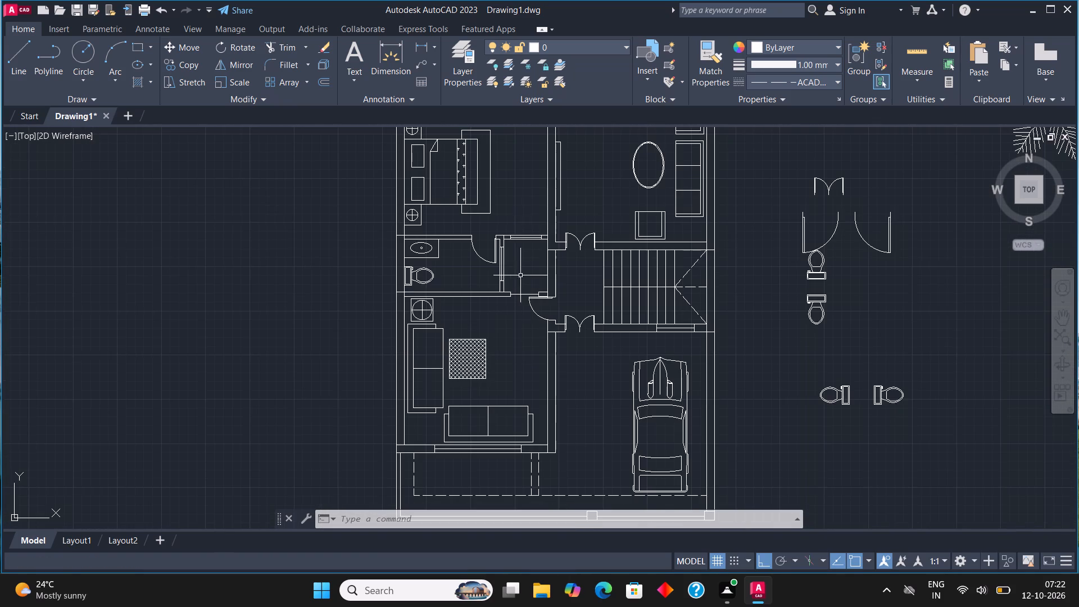
pyautogui.moveTo(527, 210); pyautogui.dragTo(527, 365, button='middle')
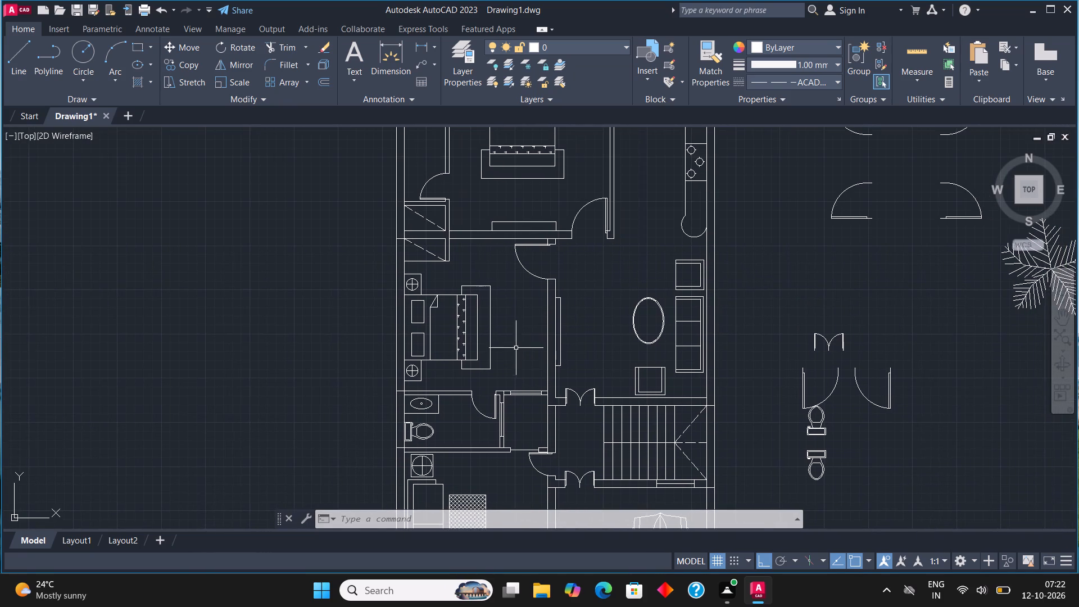
pyautogui.scroll(-1, 516, 347)
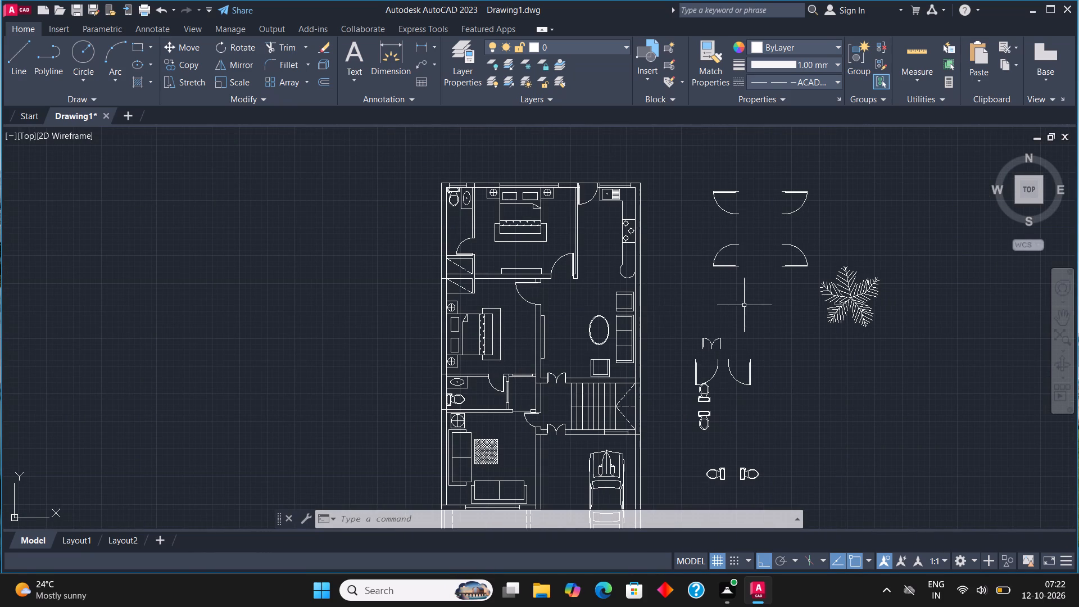
pyautogui.scroll(2, 845, 295)
pyautogui.click(842, 290)
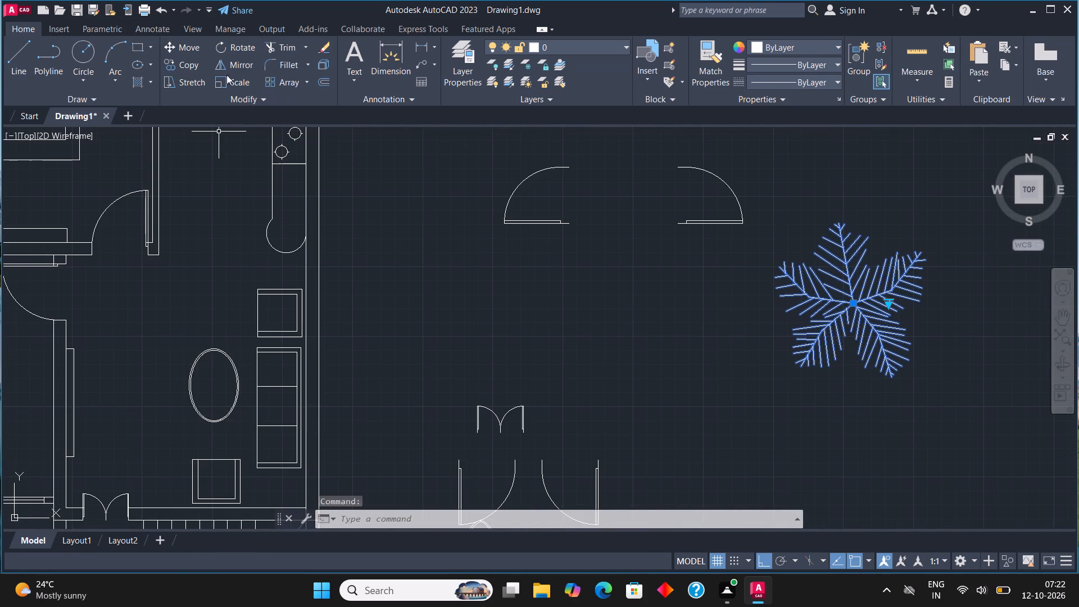
pyautogui.click(242, 75)
pyautogui.click(879, 299)
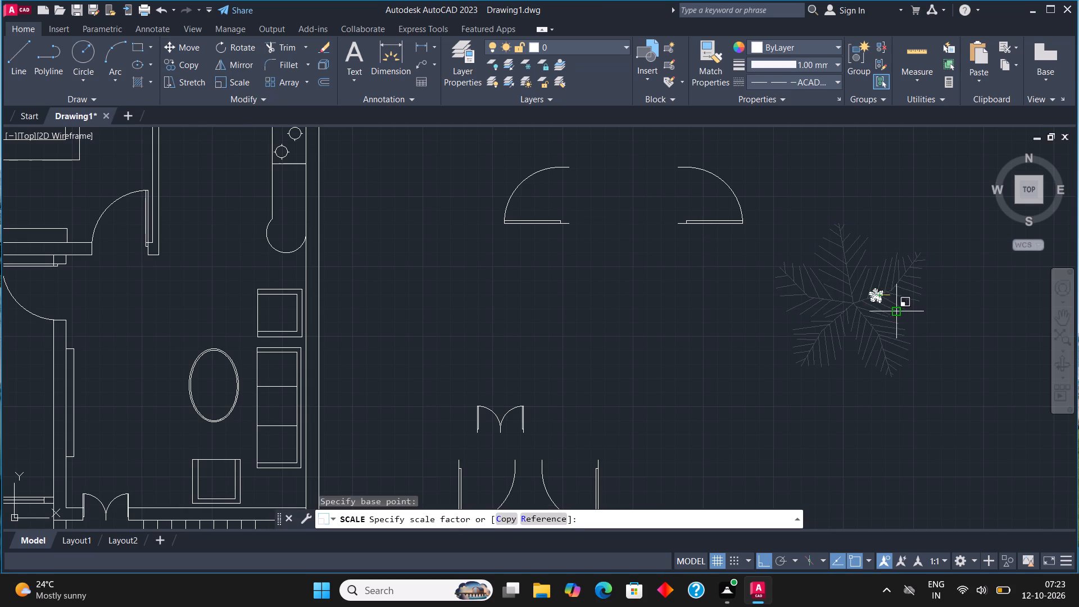
pyautogui.click(909, 320)
# Copy the small plant into the top bedroom's lower corner, between the wardrobe and the wall unit.
pyautogui.click(877, 299)
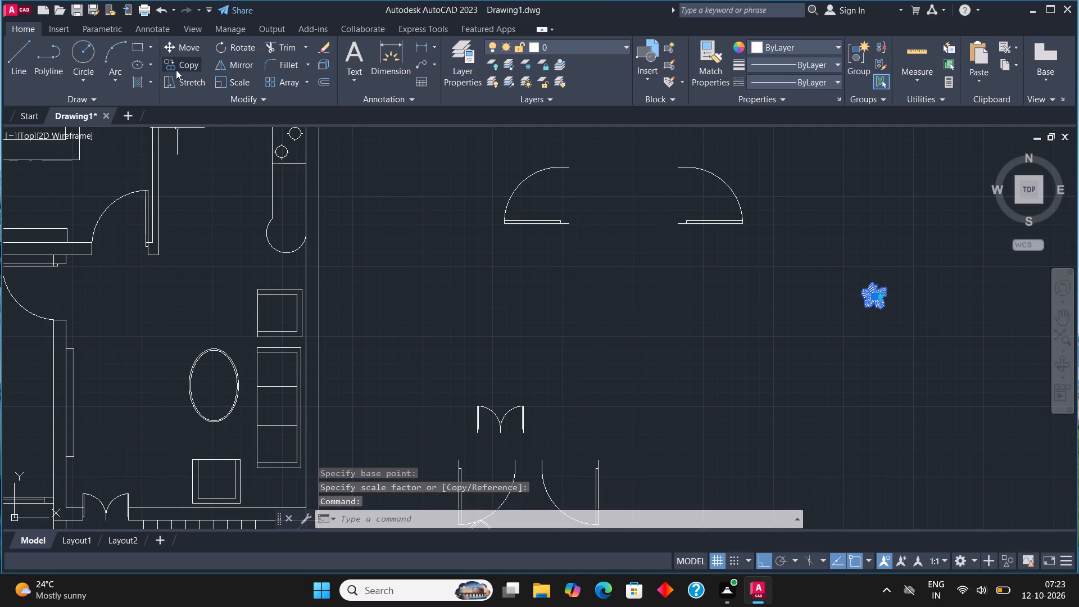
pyautogui.click(180, 69)
pyautogui.click(876, 294)
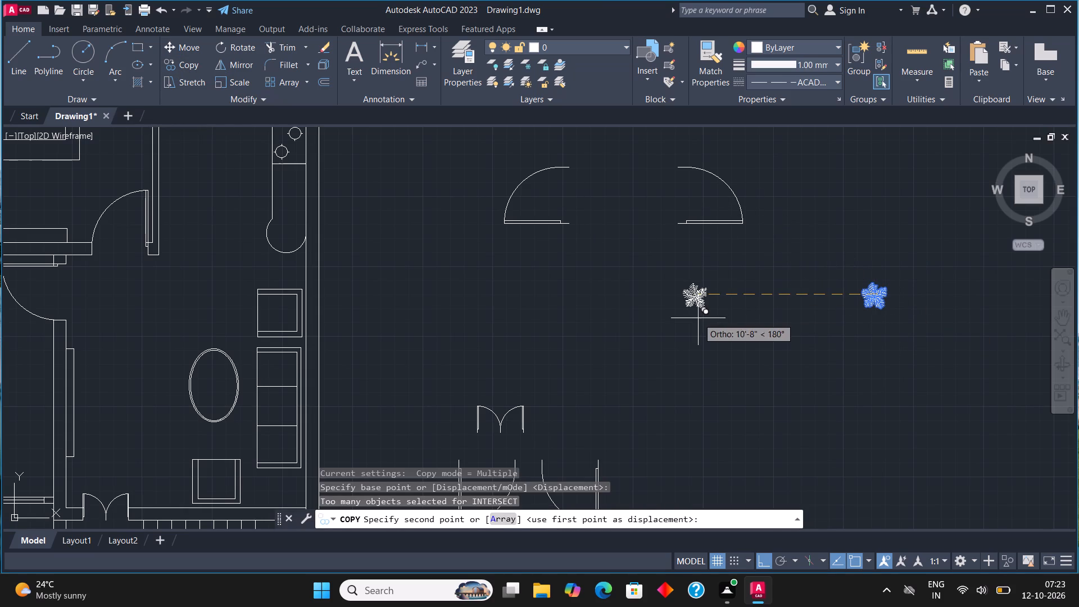
pyautogui.press('F8')
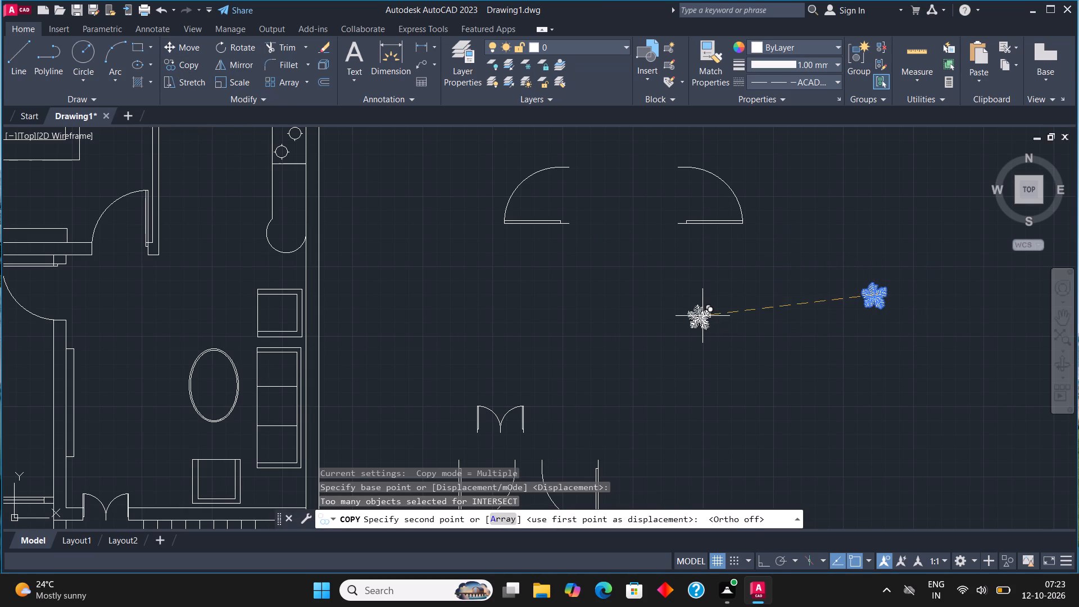
pyautogui.scroll(-2, 757, 303)
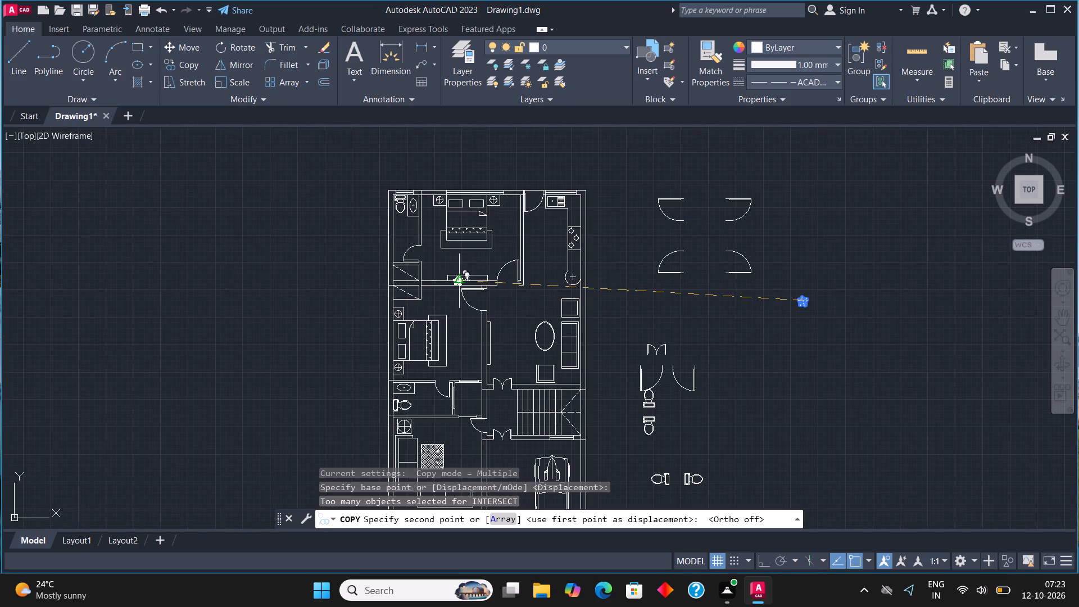
pyautogui.scroll(3, 441, 265)
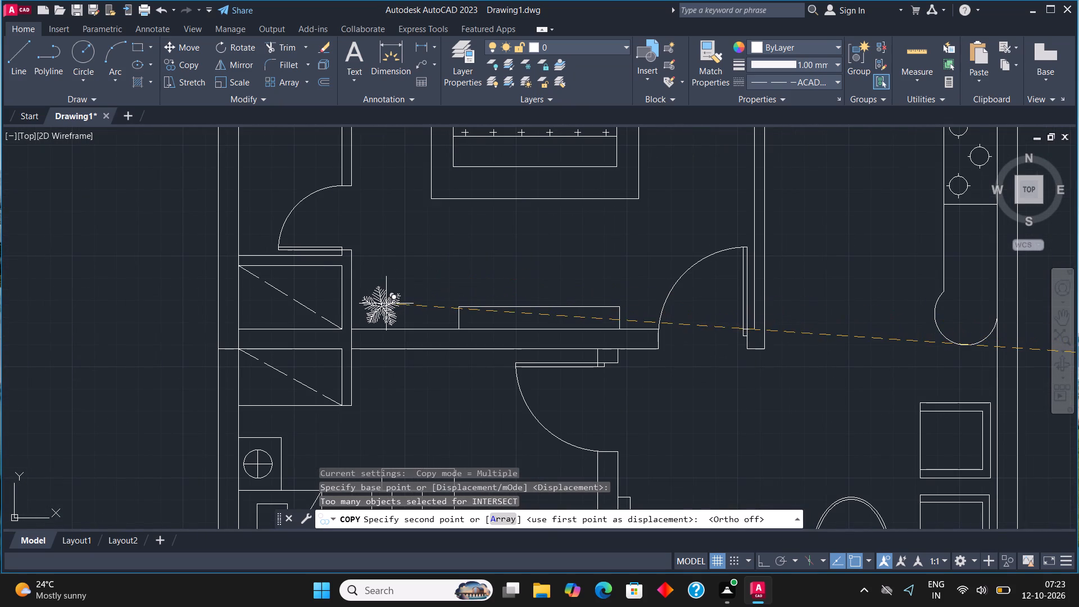
pyautogui.click(386, 303)
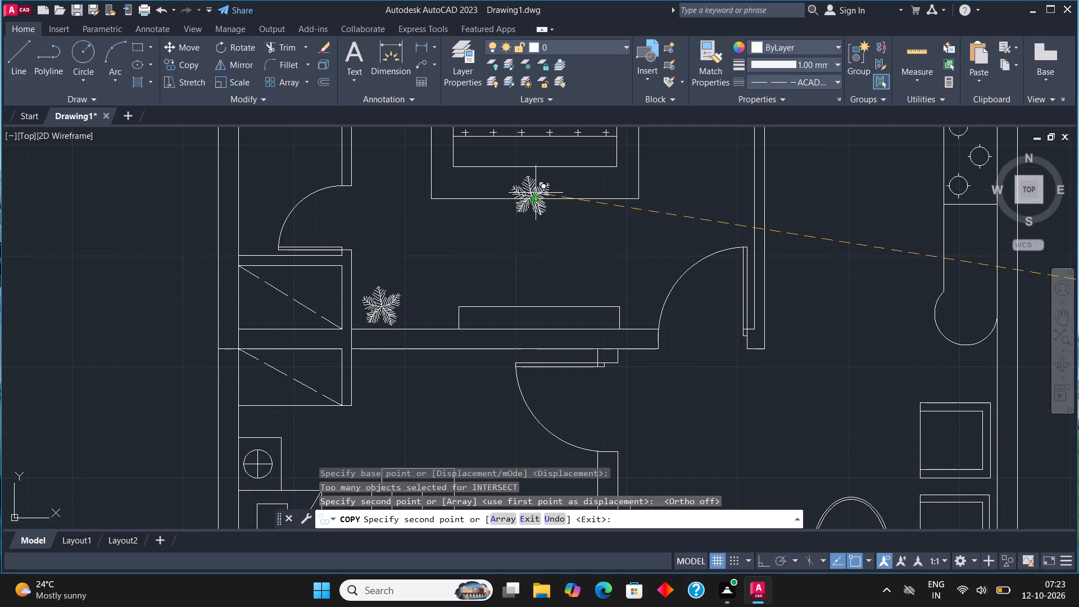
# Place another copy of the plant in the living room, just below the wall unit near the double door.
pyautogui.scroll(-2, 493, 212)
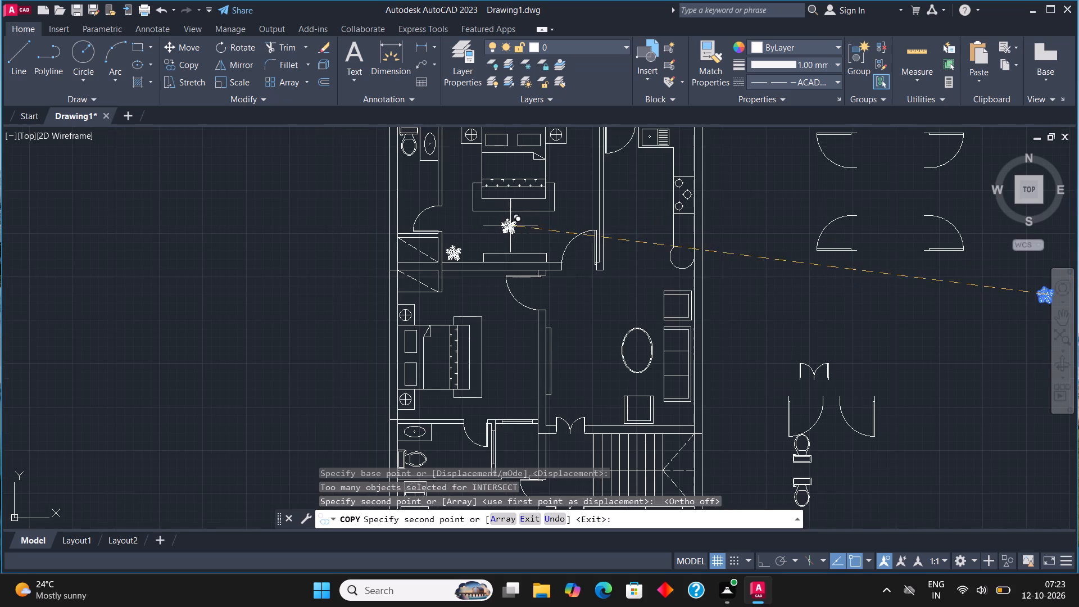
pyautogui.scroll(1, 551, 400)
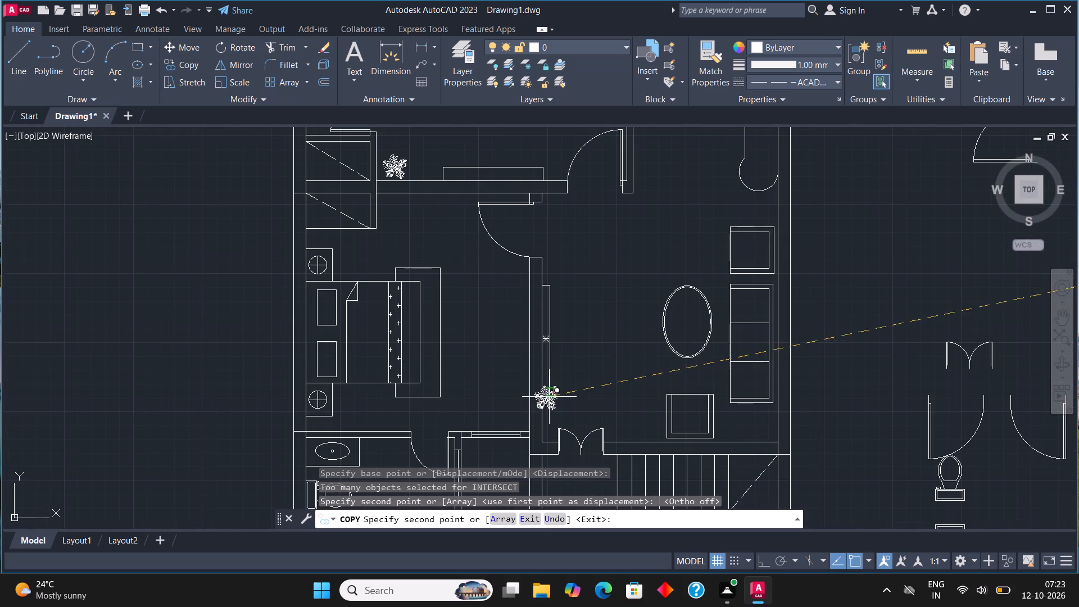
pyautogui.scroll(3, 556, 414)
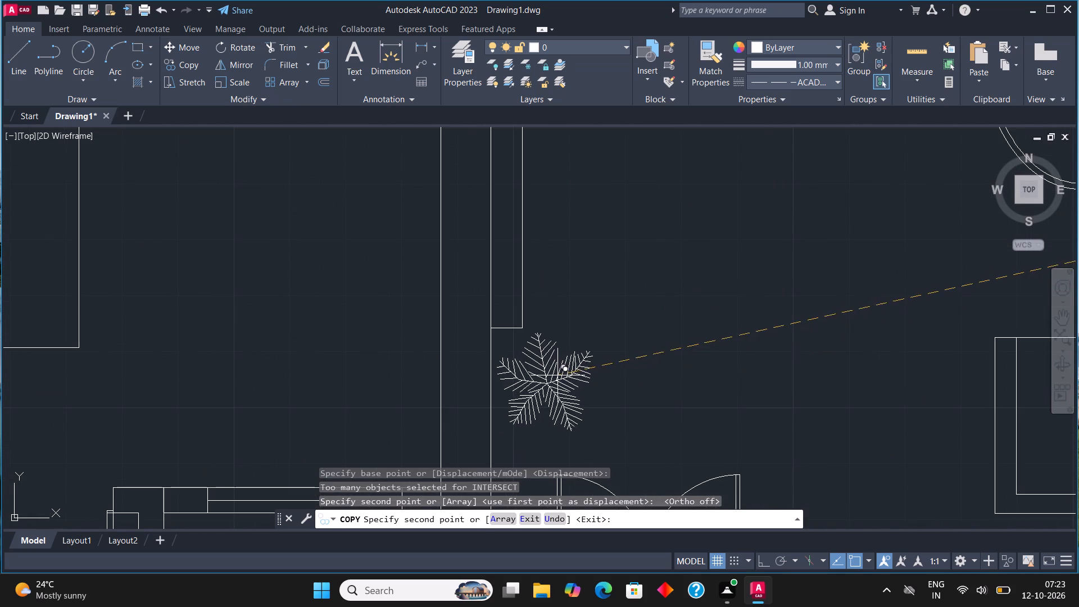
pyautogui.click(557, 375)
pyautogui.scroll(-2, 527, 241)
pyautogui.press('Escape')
# Copy the living room's narrow wall unit to the opposite face of the wall, inside the middle bedroom facing the bed.
pyautogui.click(529, 229)
pyautogui.click(520, 220)
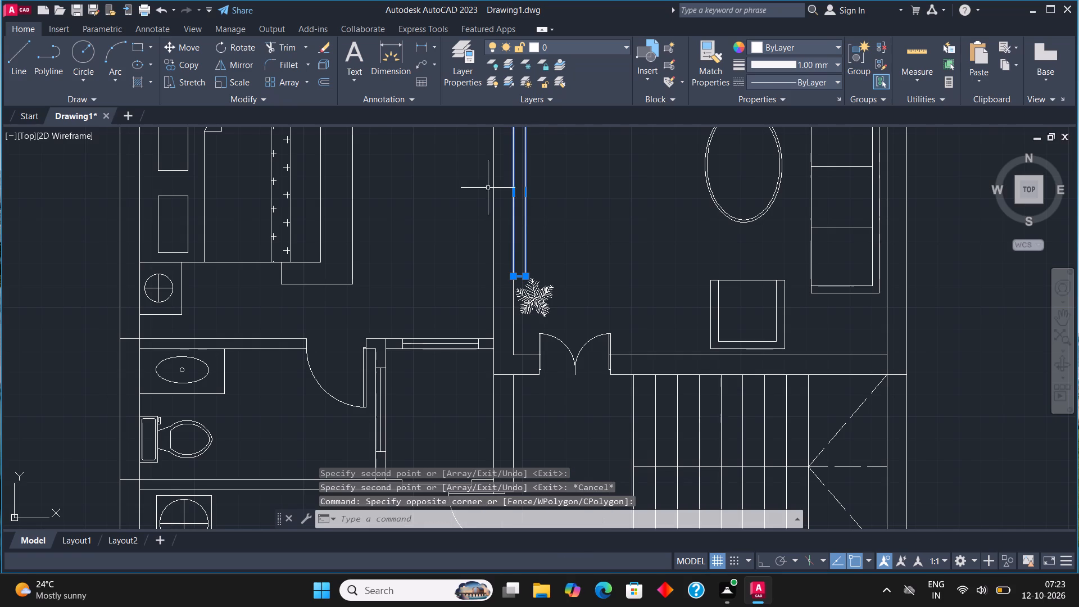
pyautogui.click(189, 64)
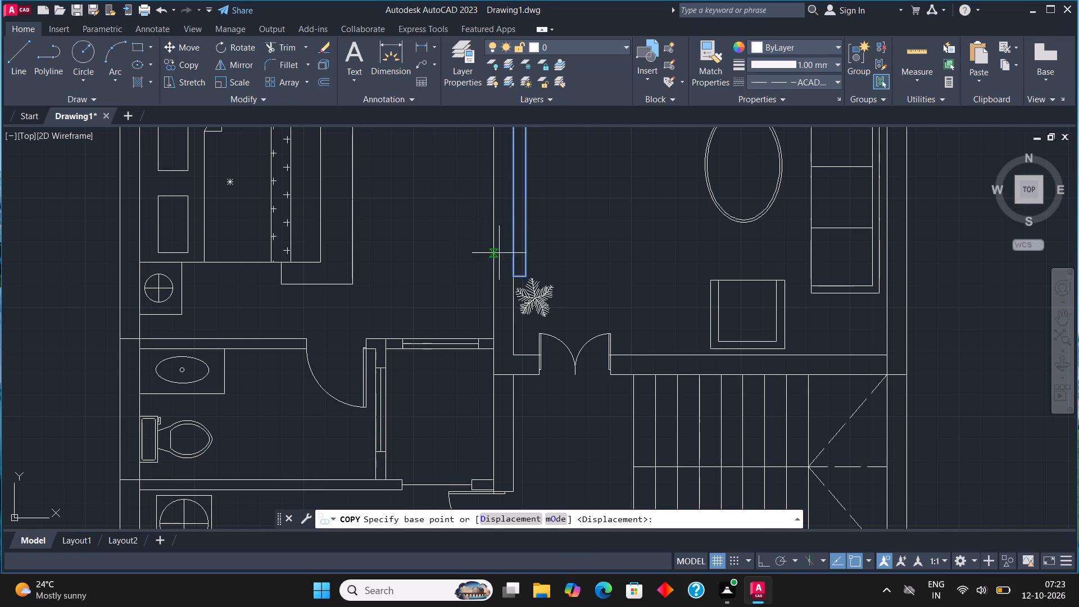
pyautogui.scroll(2, 529, 270)
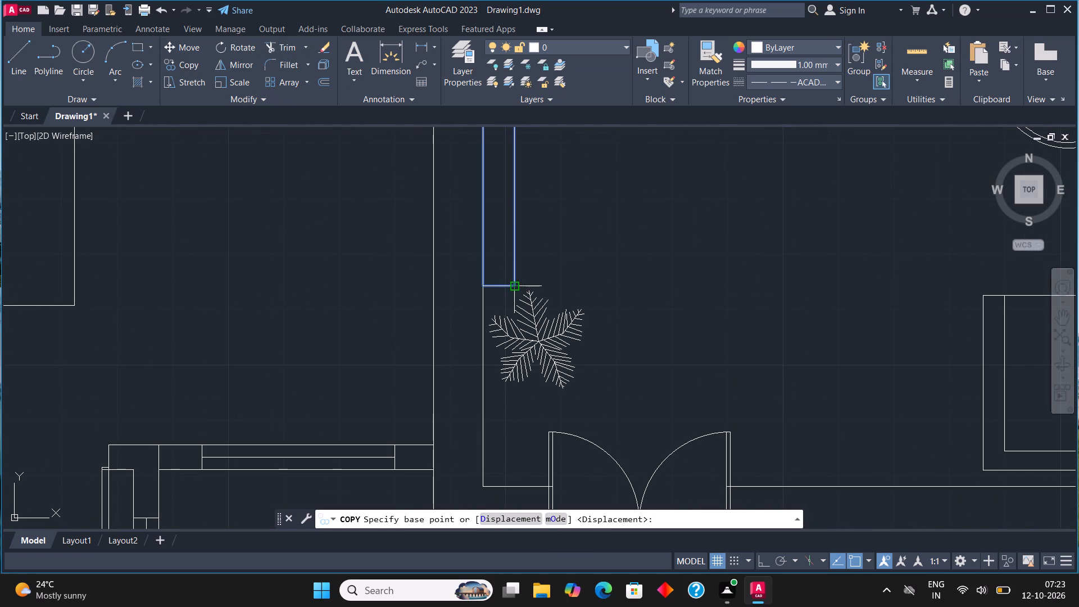
pyautogui.click(515, 289)
pyautogui.click(432, 284)
pyautogui.scroll(-3, 448, 327)
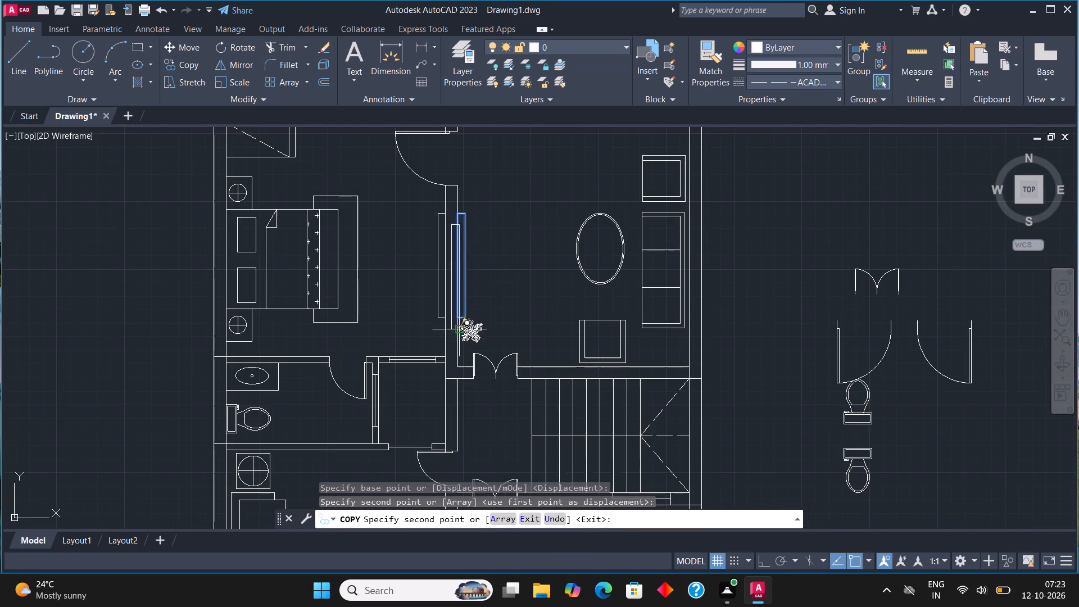
pyautogui.press('Escape')
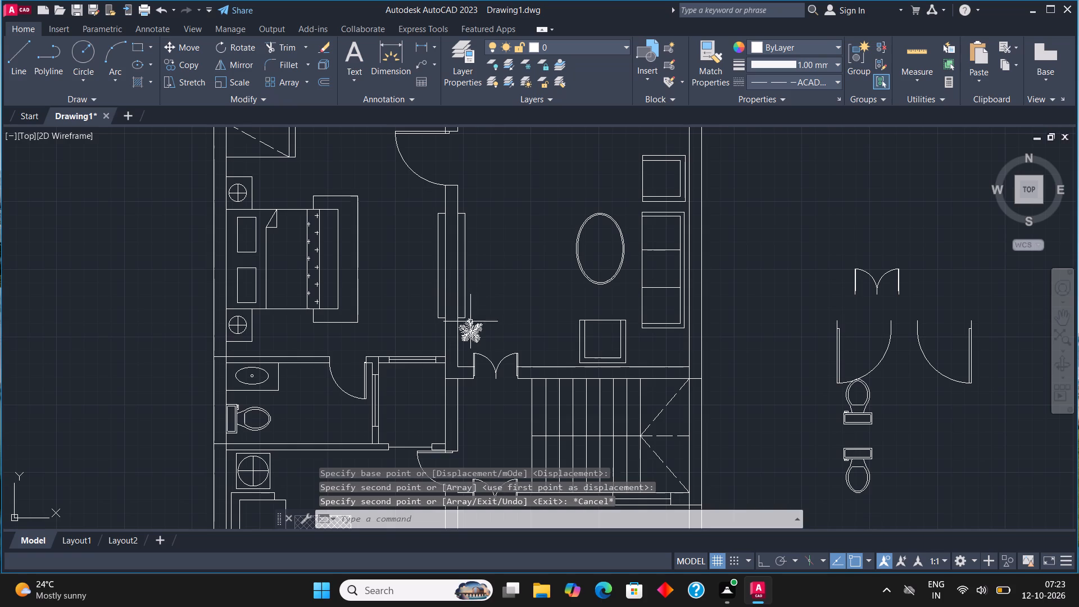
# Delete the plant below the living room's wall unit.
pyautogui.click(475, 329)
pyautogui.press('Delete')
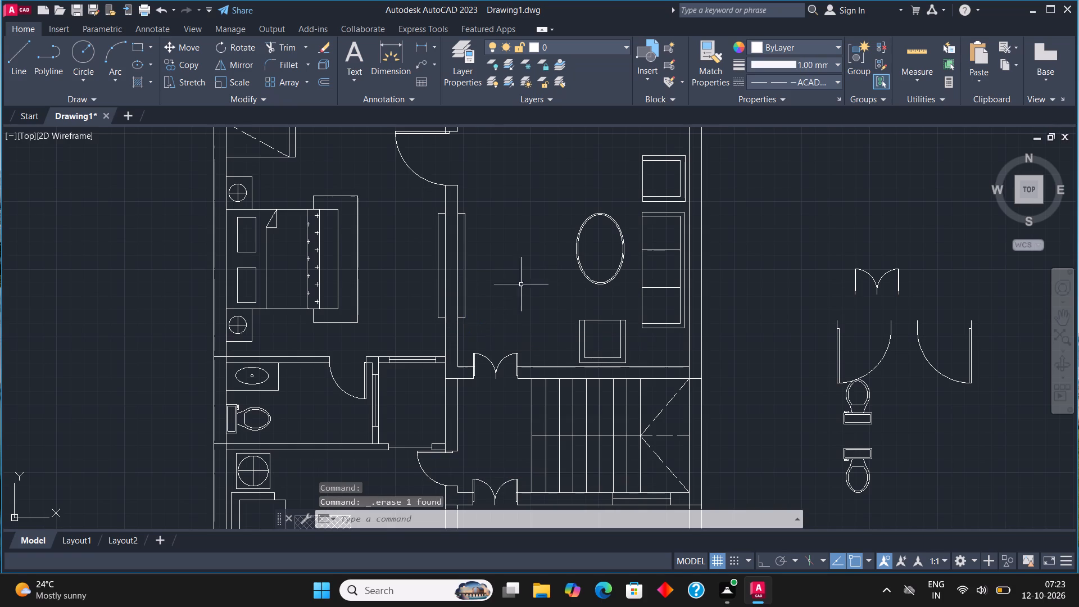
# Delete all the spare doors, toilets and the plant lying outside the plan beside its right boundary wall.
pyautogui.scroll(-2, 515, 322)
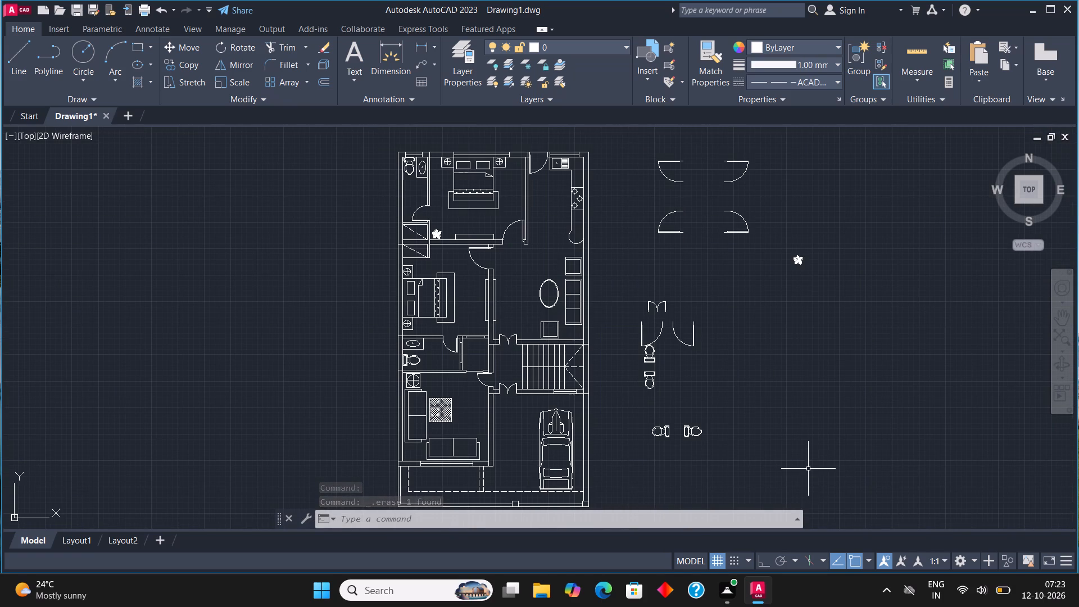
pyautogui.click(806, 467)
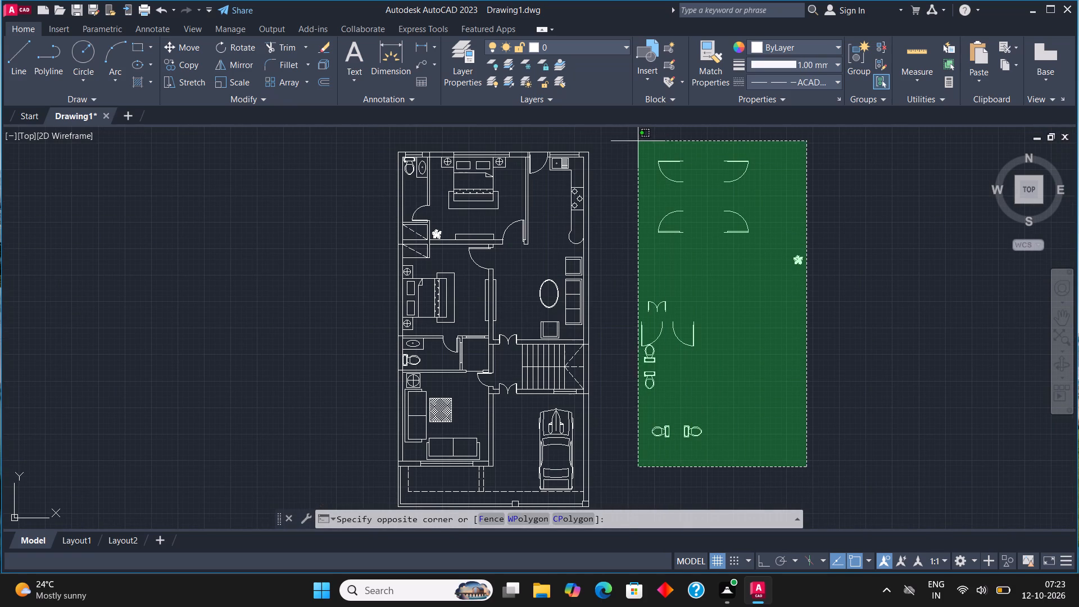
pyautogui.click(638, 141)
pyautogui.press('Delete')
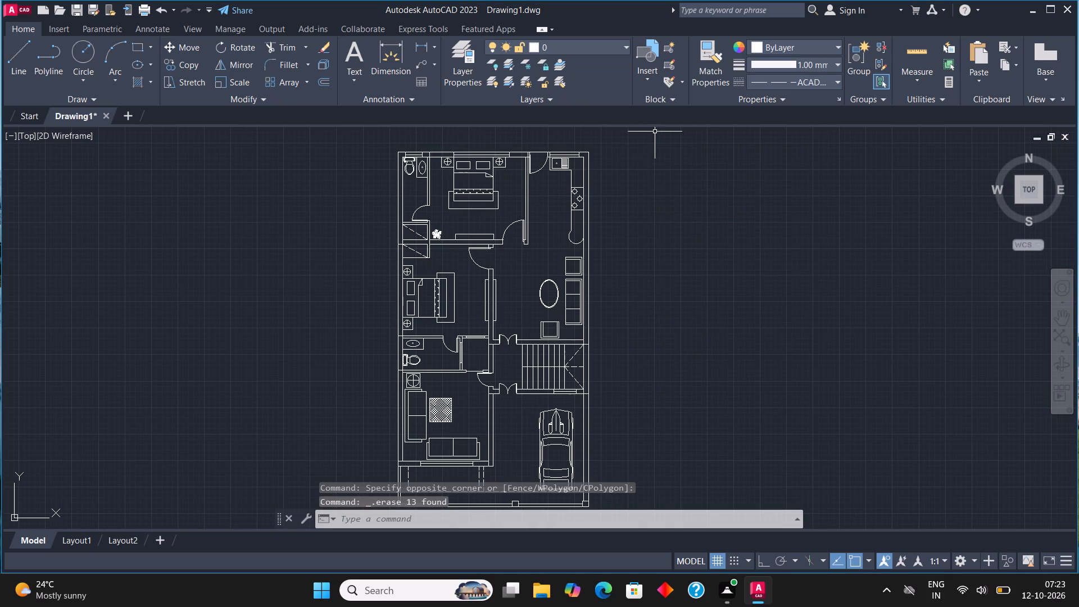
# Create a new layer named wall and give it index colour 142.
pyautogui.scroll(-1, 262, 207)
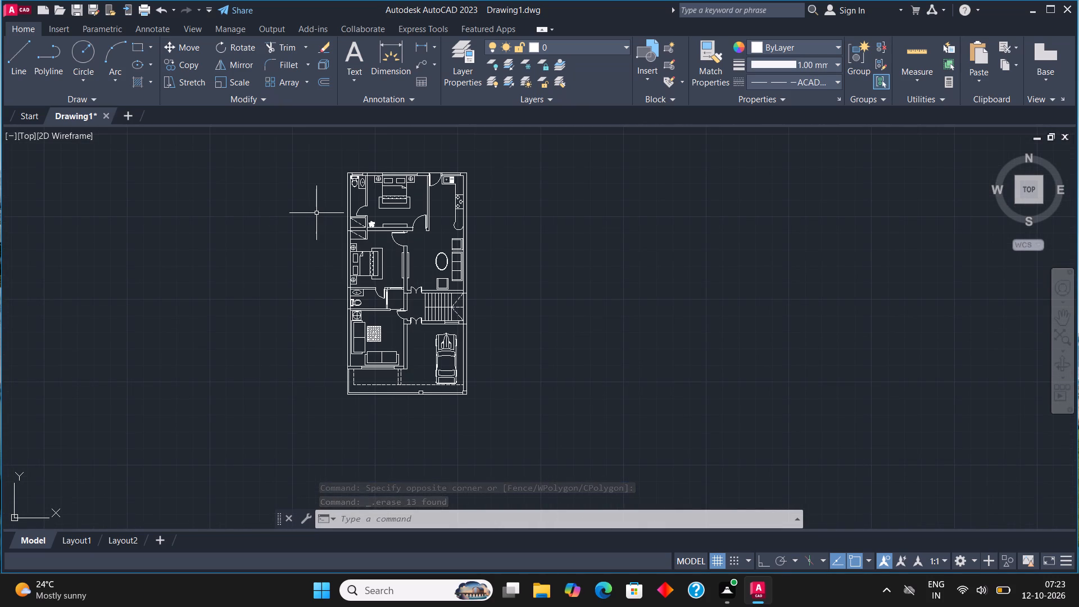
pyautogui.scroll(2, 452, 150)
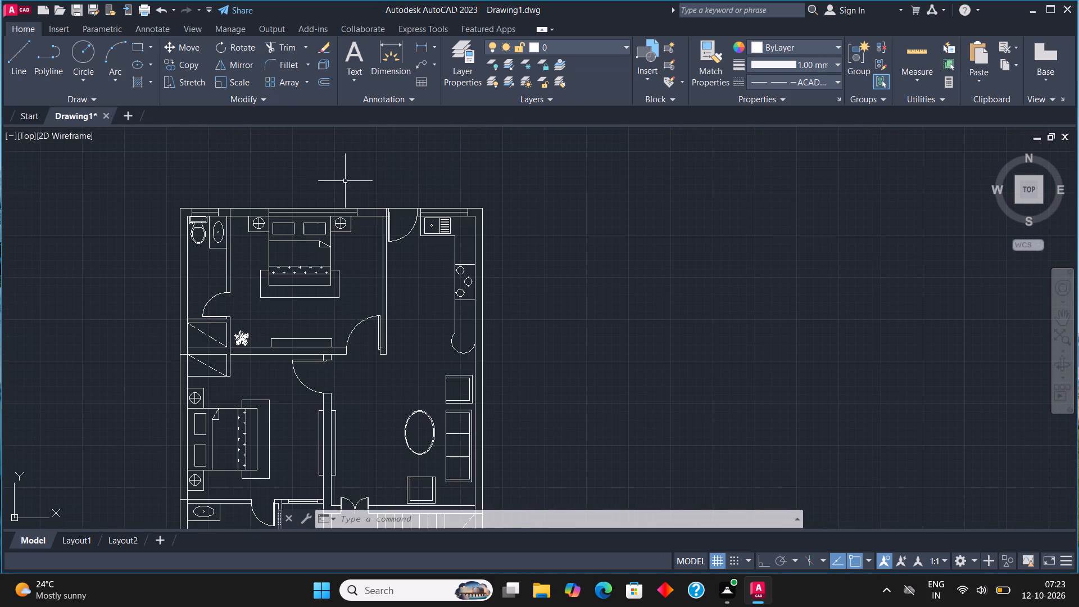
pyautogui.moveTo(279, 188); pyautogui.dragTo(371, 219, button='middle')
pyautogui.click(457, 44)
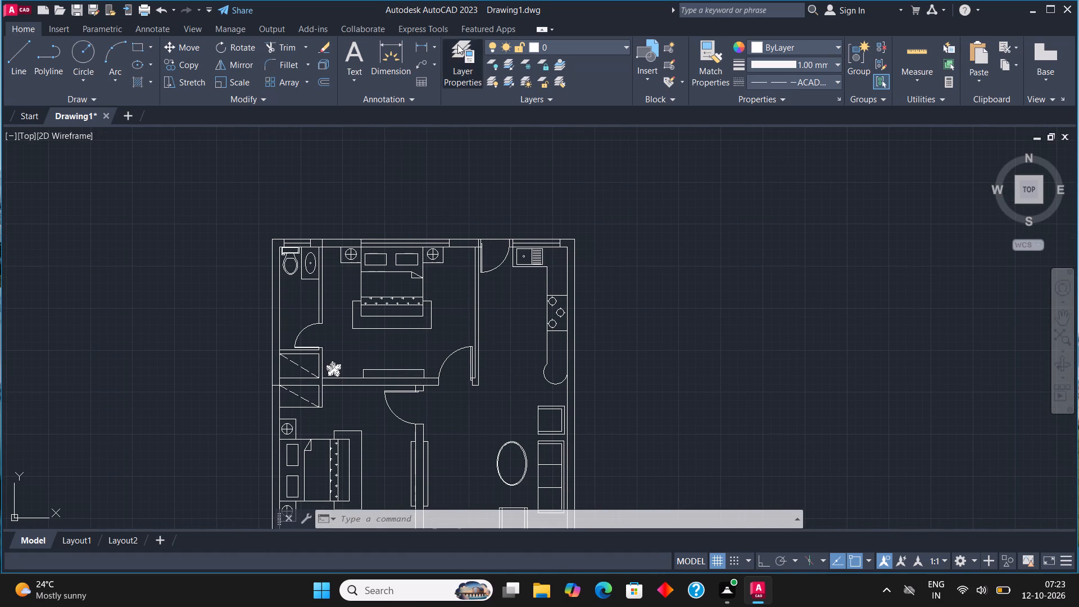
pyautogui.click(130, 67)
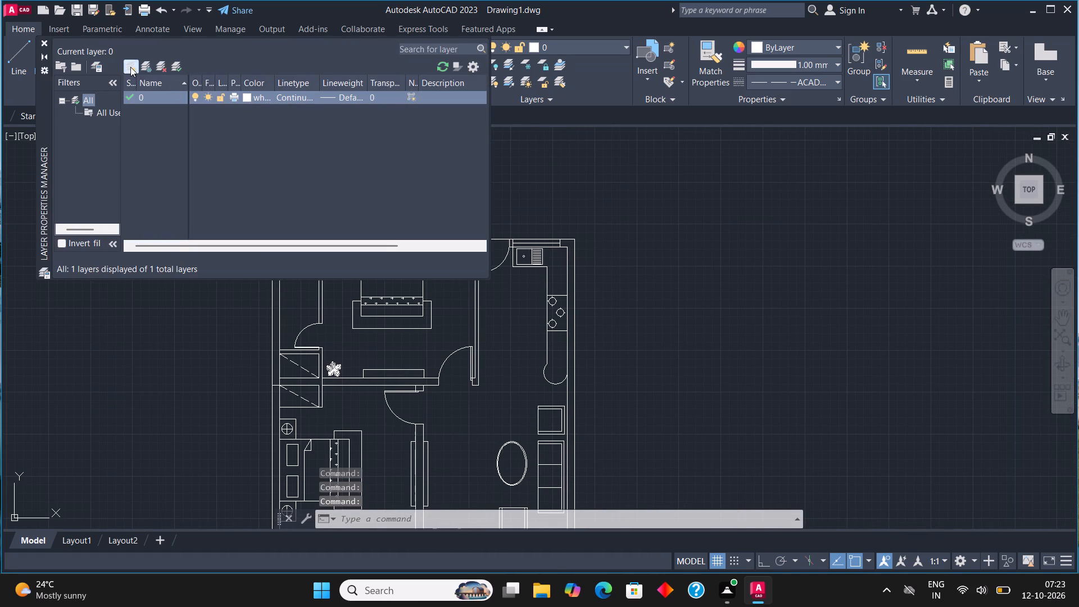
pyautogui.press('w')
pyautogui.press('a')
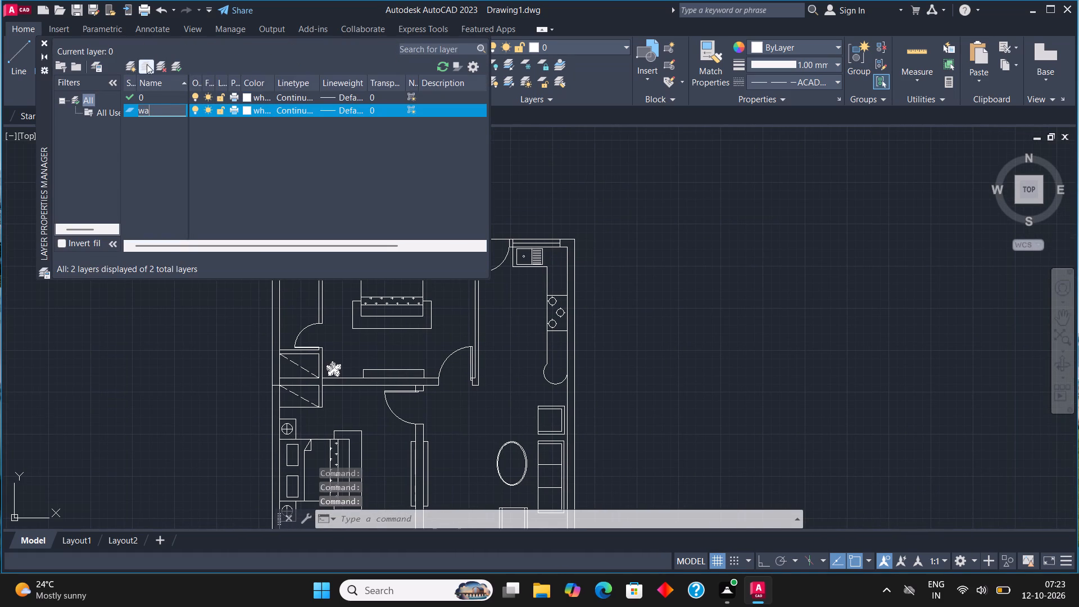
pyautogui.press('l')
pyautogui.press('l')
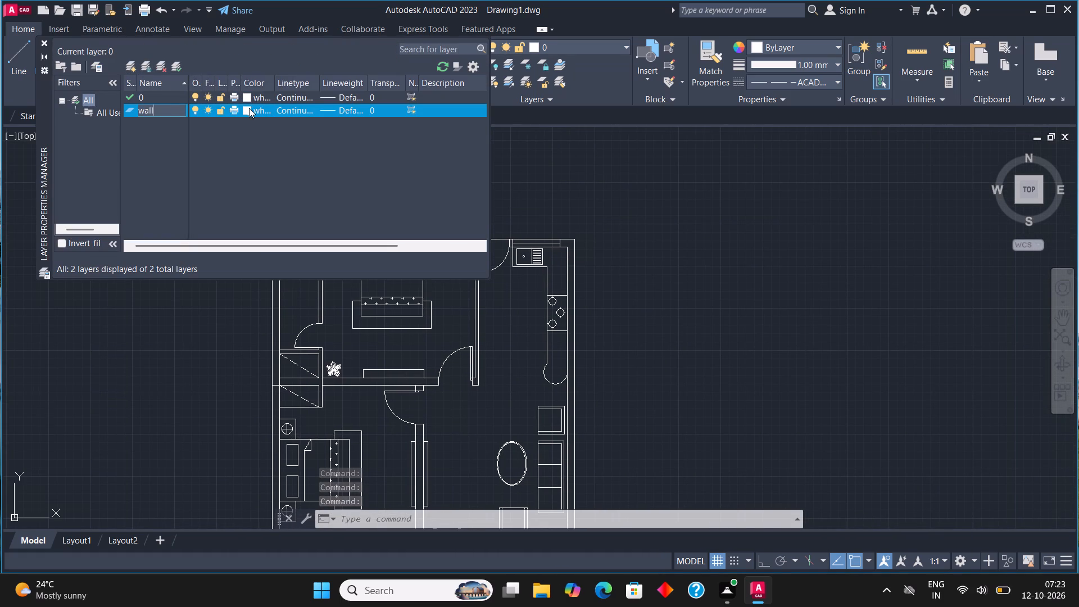
pyautogui.click(244, 110)
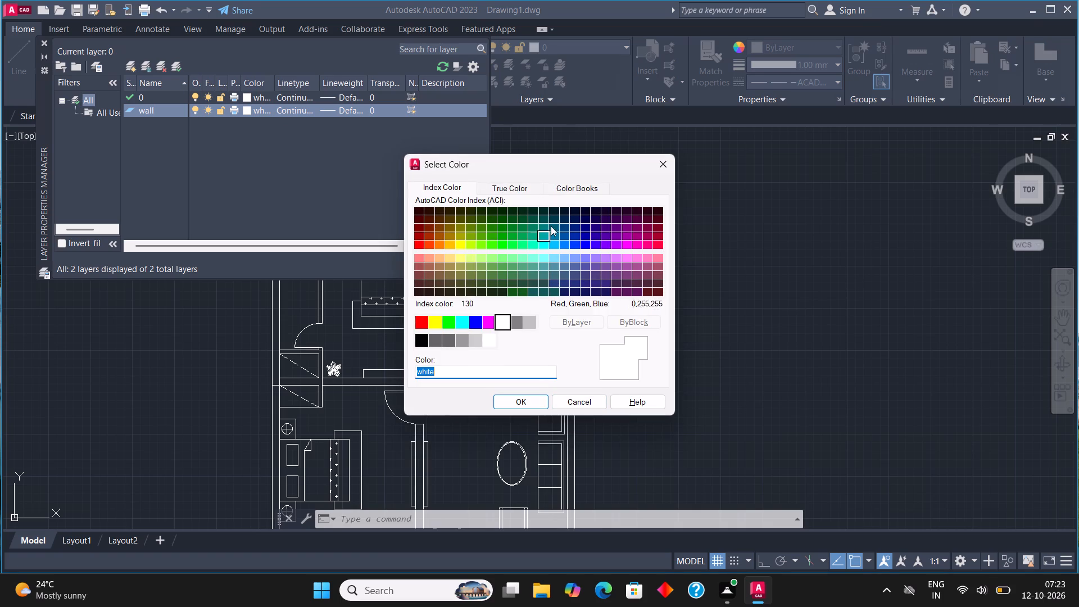
pyautogui.click(555, 237)
pyautogui.click(530, 398)
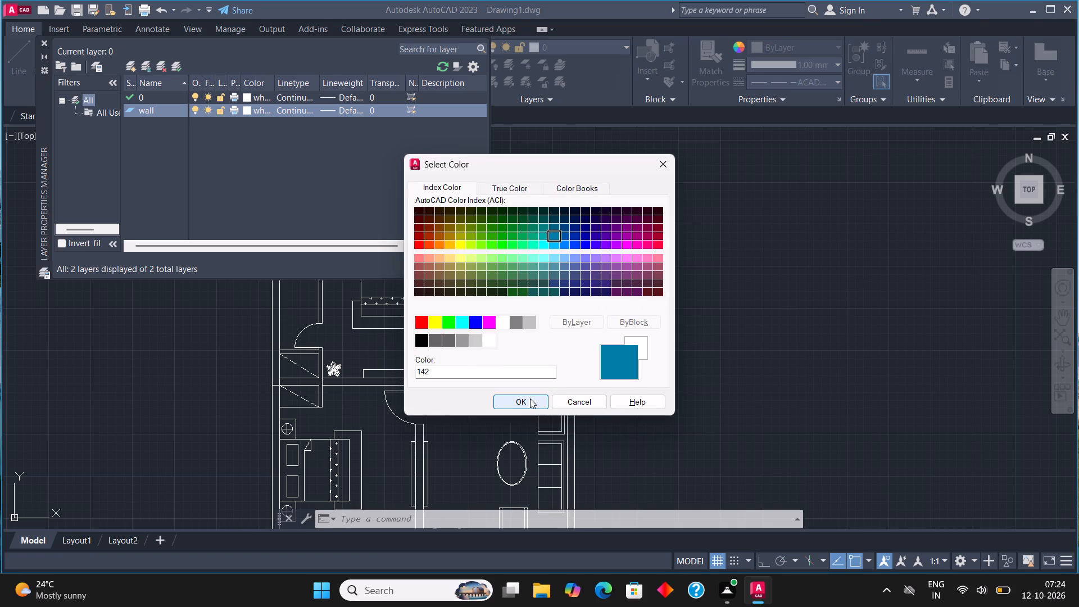
# Create a new layer named wind for the windows and give it index colour 201.
pyautogui.click(133, 62)
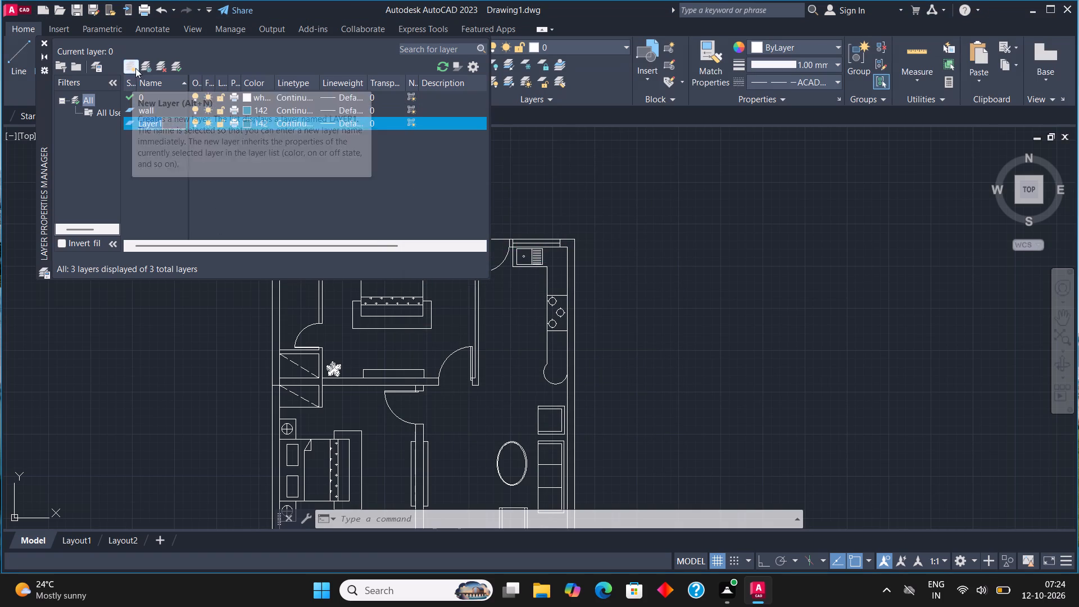
pyautogui.press('w')
pyautogui.write('ind')
pyautogui.click(246, 120)
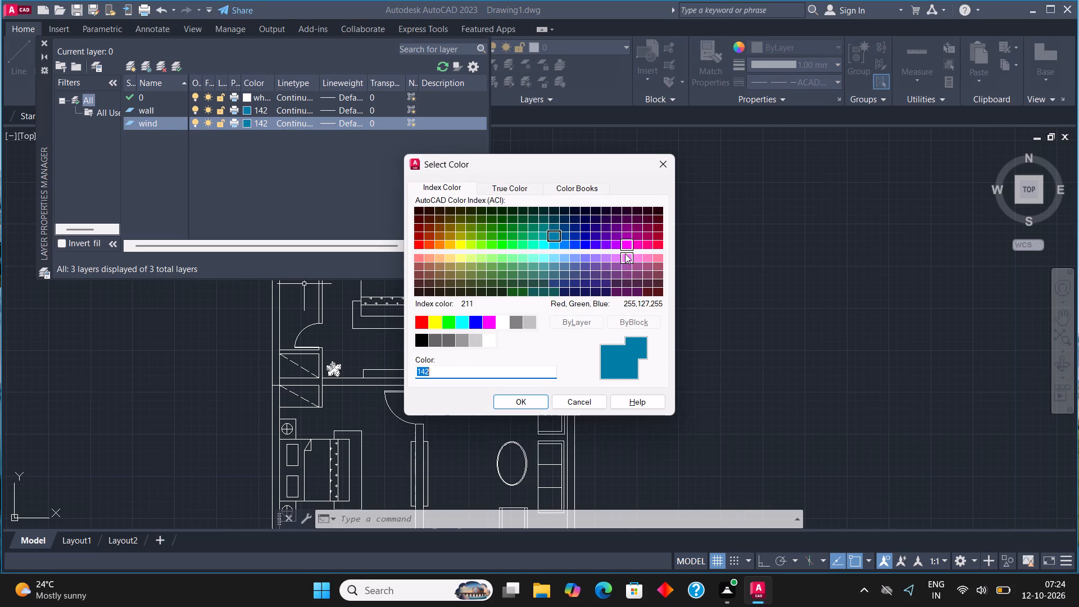
pyautogui.click(621, 255)
pyautogui.click(519, 404)
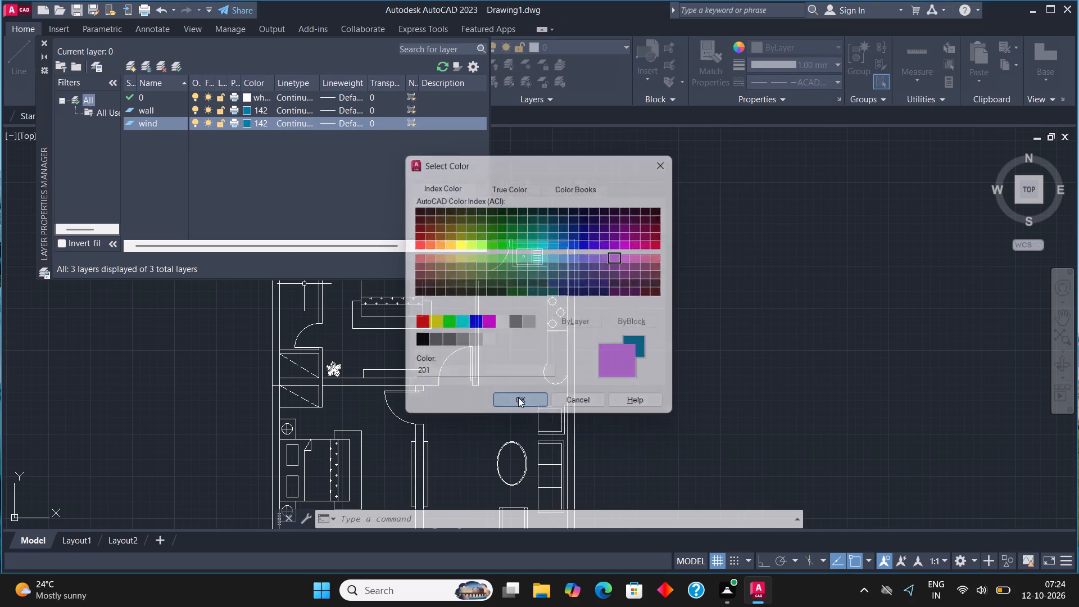
# Create a new layer named fur for the furniture and give it index colour 40.
pyautogui.click(132, 65)
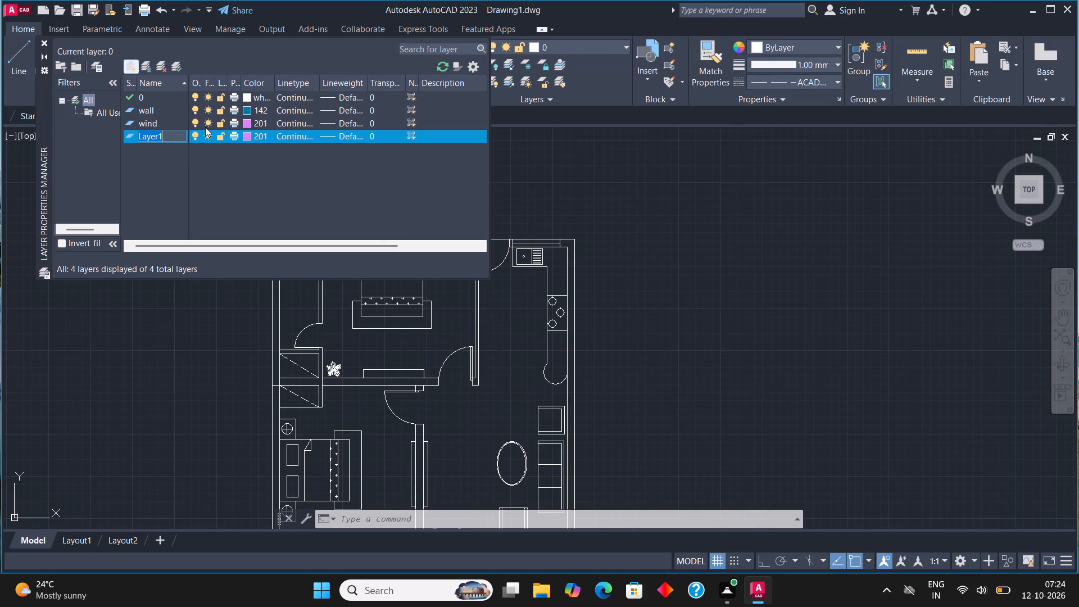
pyautogui.press('f')
pyautogui.write('ur')
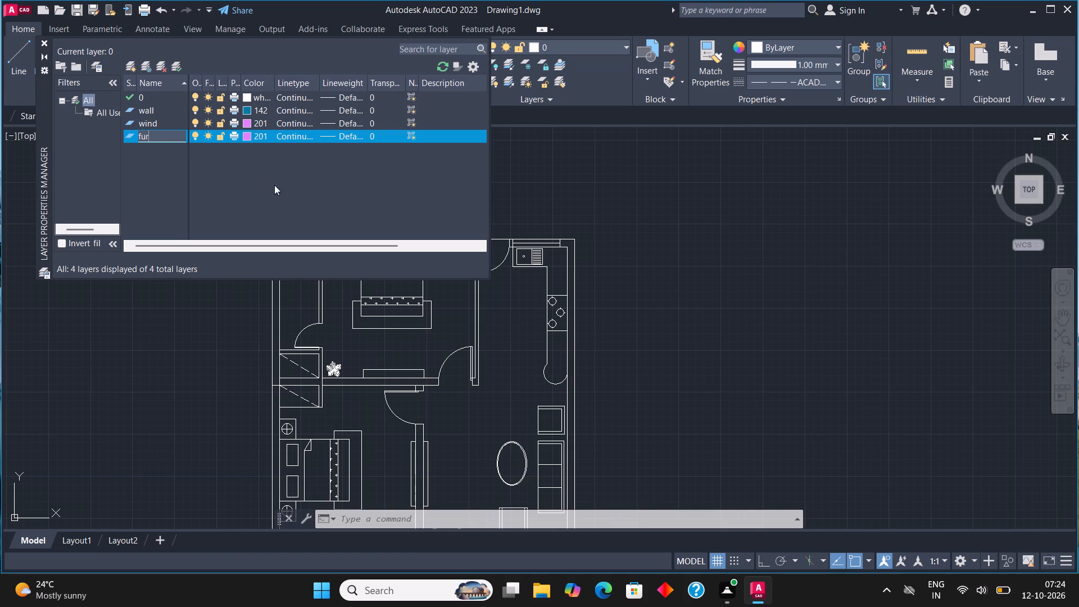
pyautogui.click(247, 136)
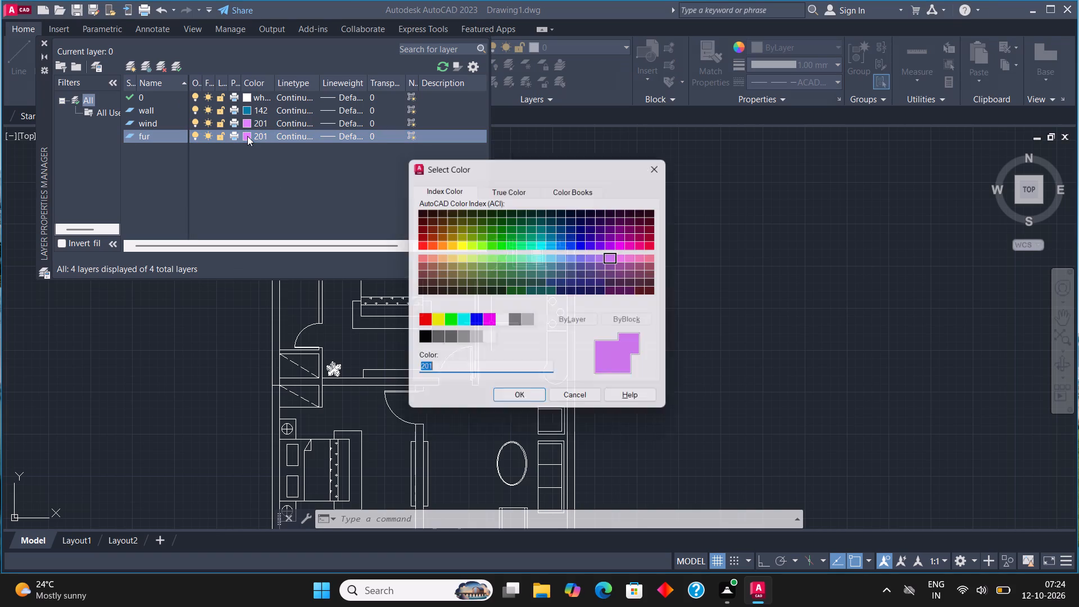
pyautogui.click(463, 243)
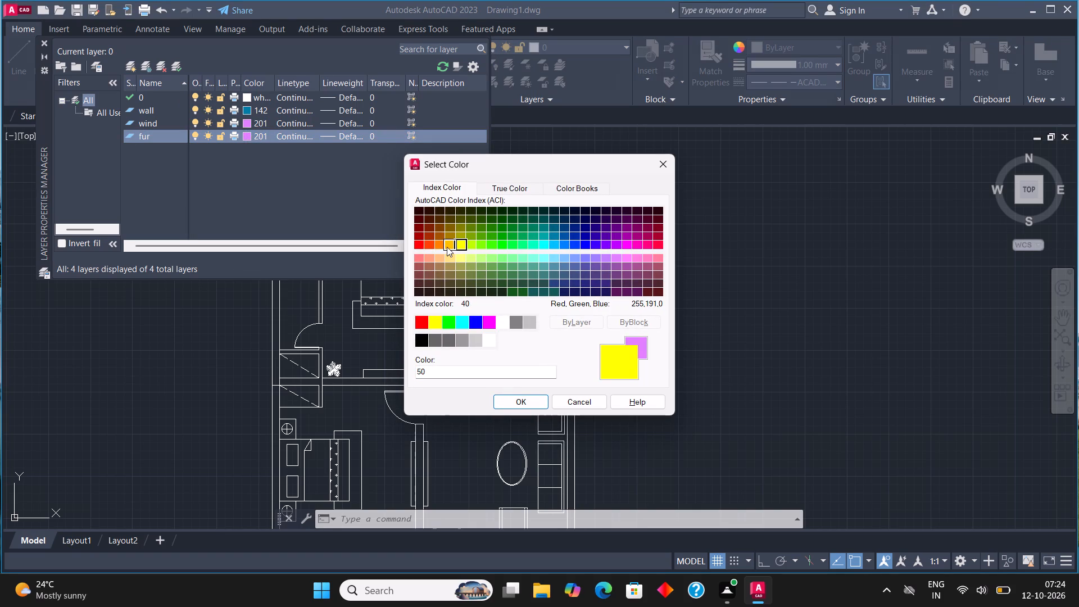
pyautogui.click(447, 247)
pyautogui.click(525, 396)
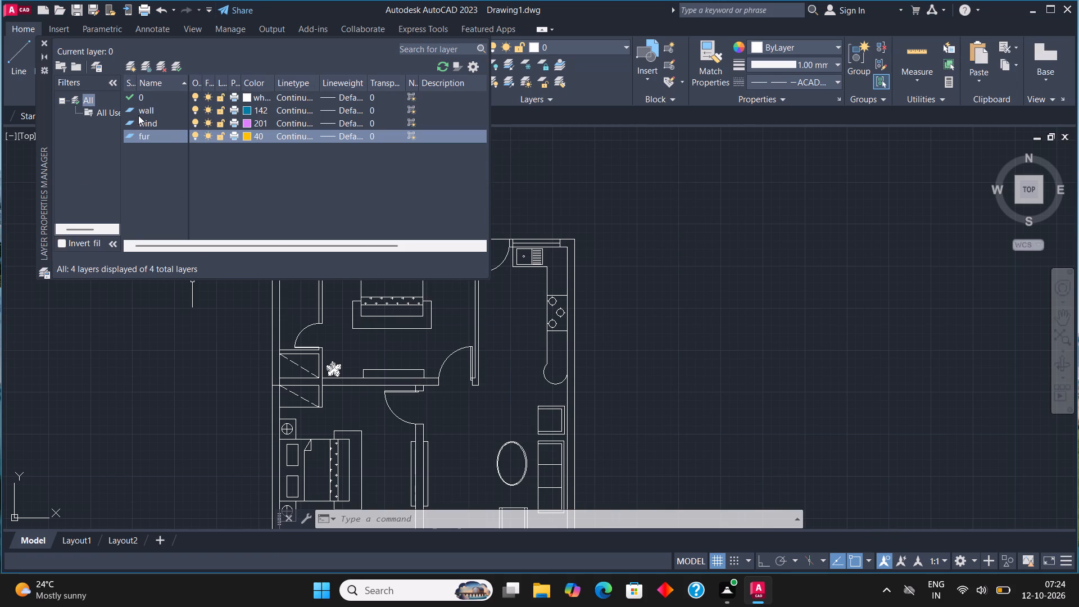
# Add another layer below fur and try to name it car and give it index colour 181.
pyautogui.click(131, 66)
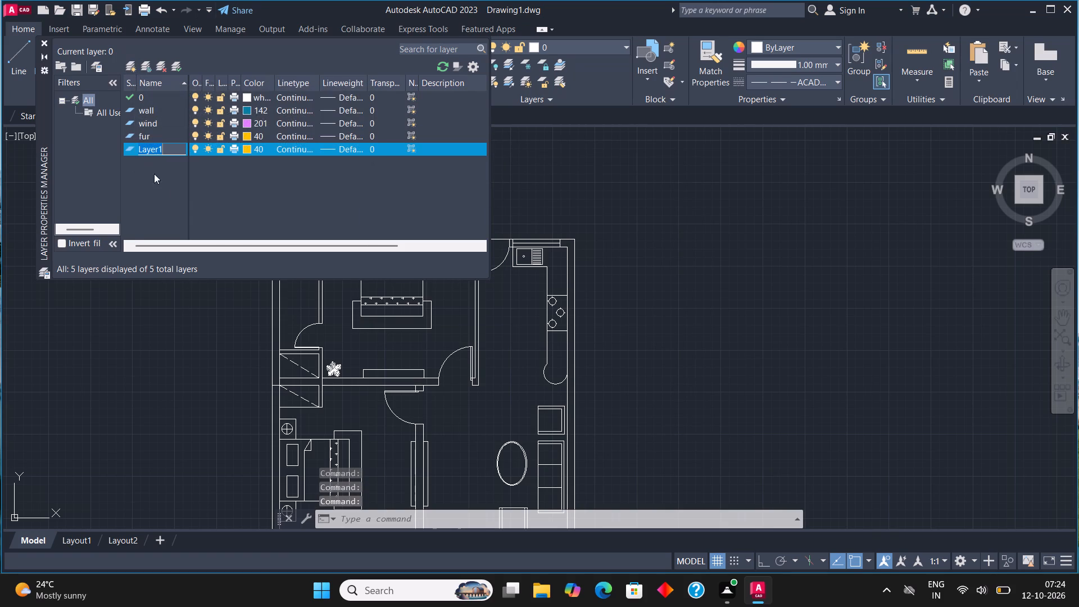
pyautogui.scroll(-2, 412, 366)
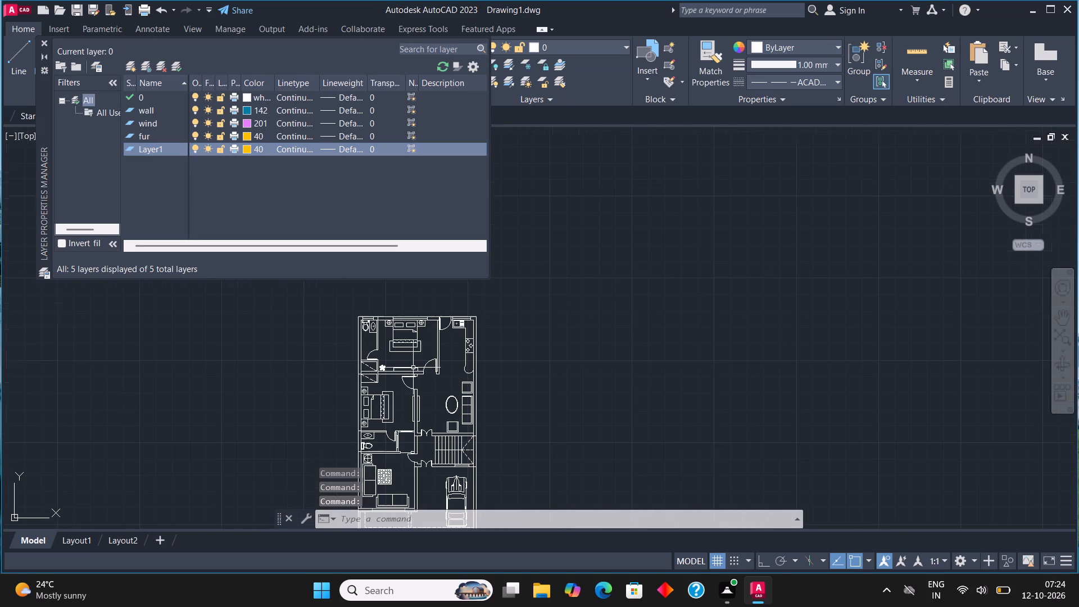
pyautogui.scroll(-1, 413, 366)
pyautogui.scroll(2, 413, 365)
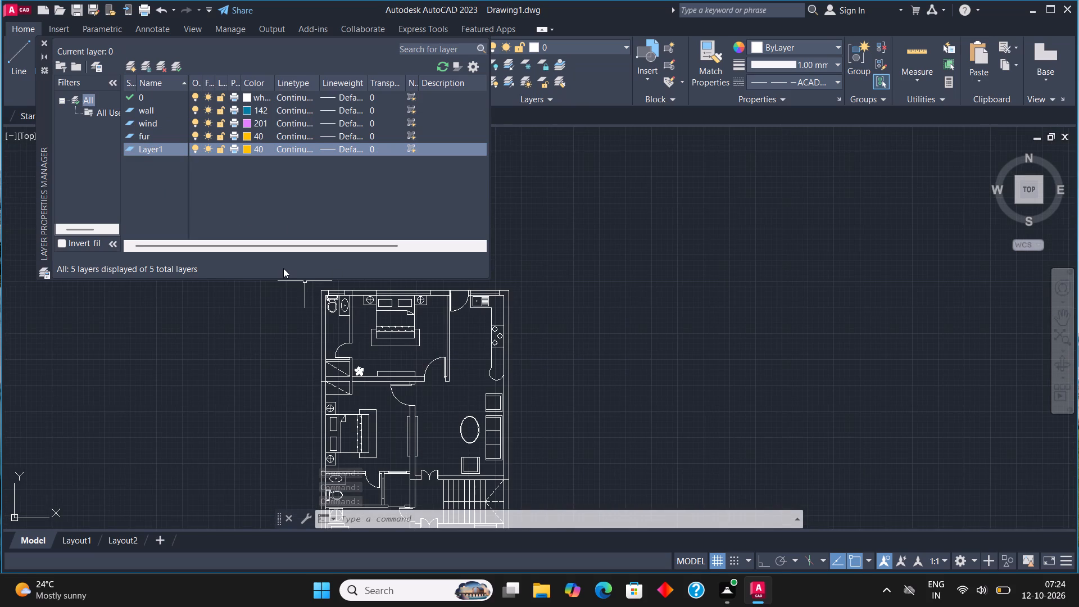
pyautogui.write('ca')
pyautogui.press('r')
pyautogui.scroll(1, 238, 132)
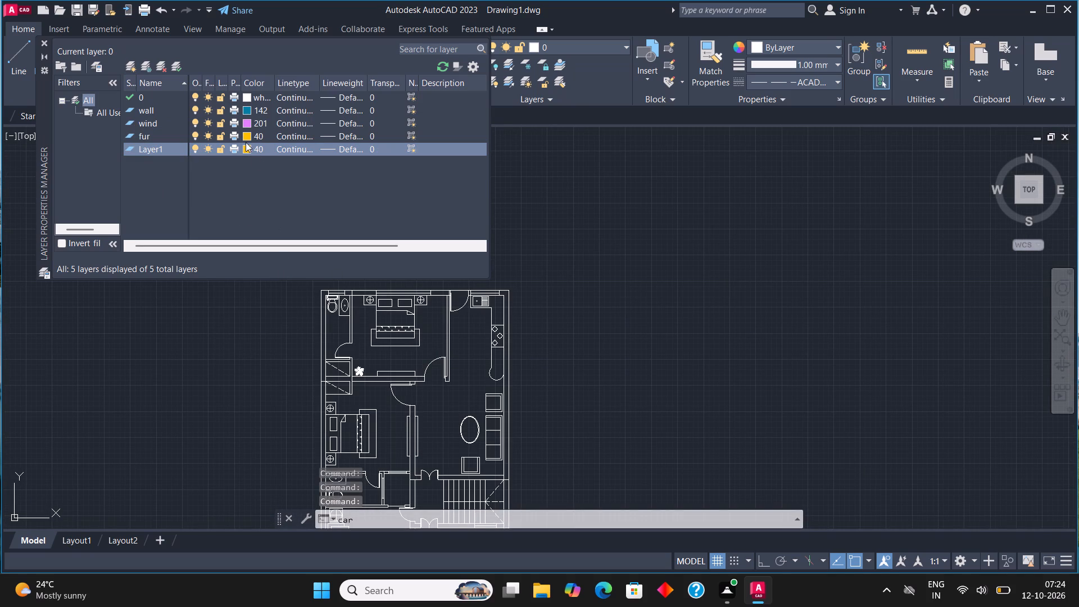
pyautogui.click(248, 148)
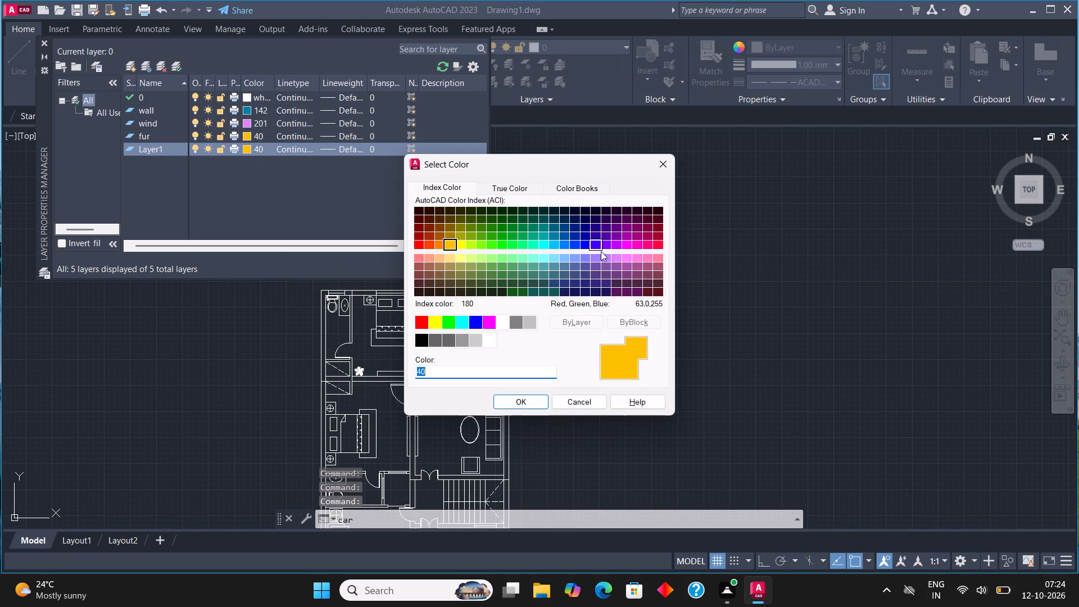
pyautogui.click(593, 259)
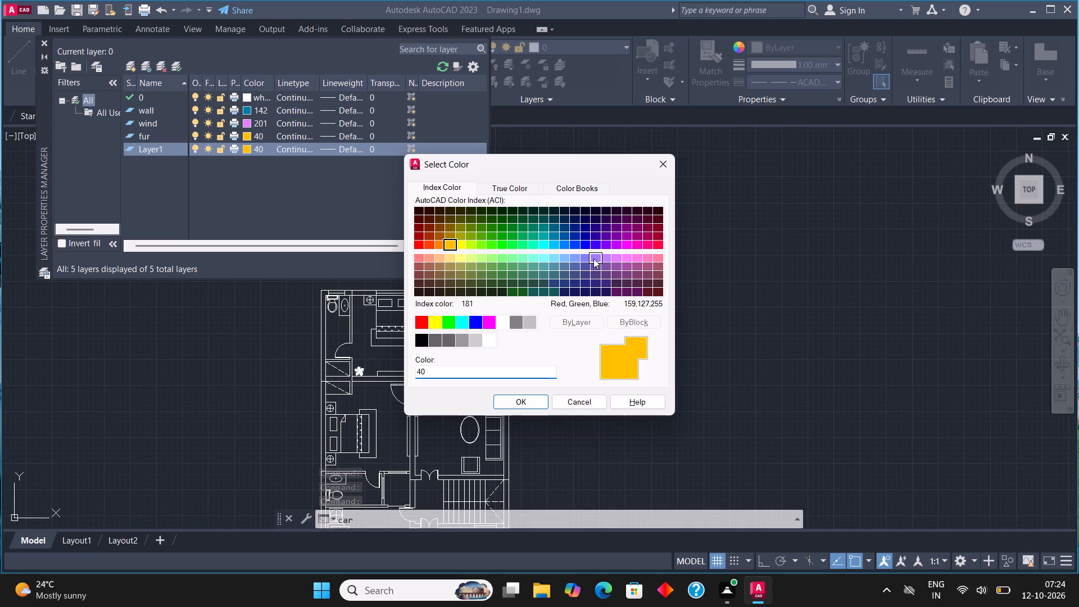
pyautogui.click(529, 402)
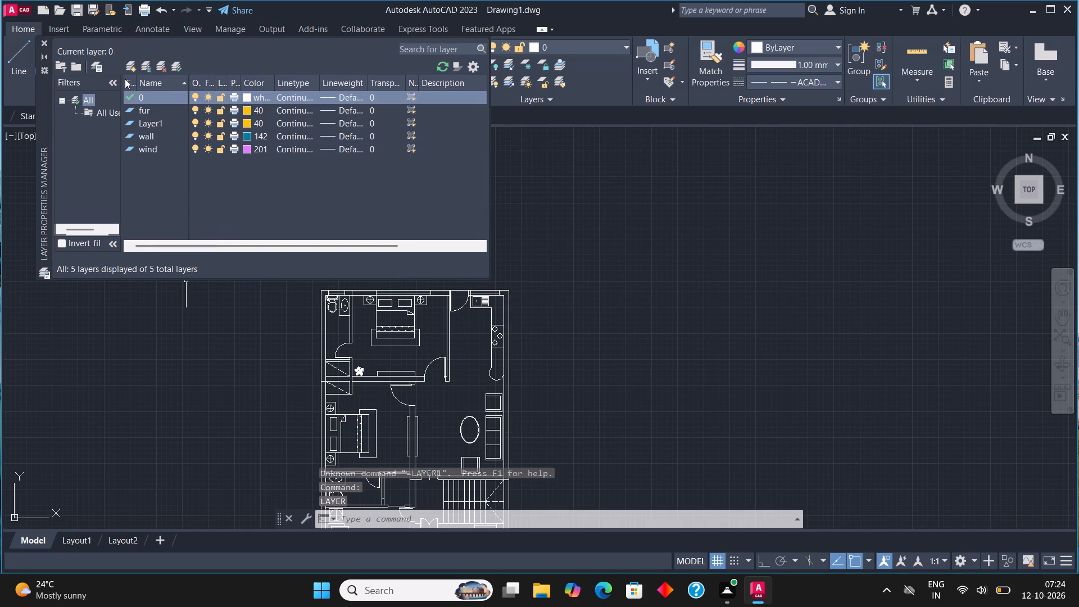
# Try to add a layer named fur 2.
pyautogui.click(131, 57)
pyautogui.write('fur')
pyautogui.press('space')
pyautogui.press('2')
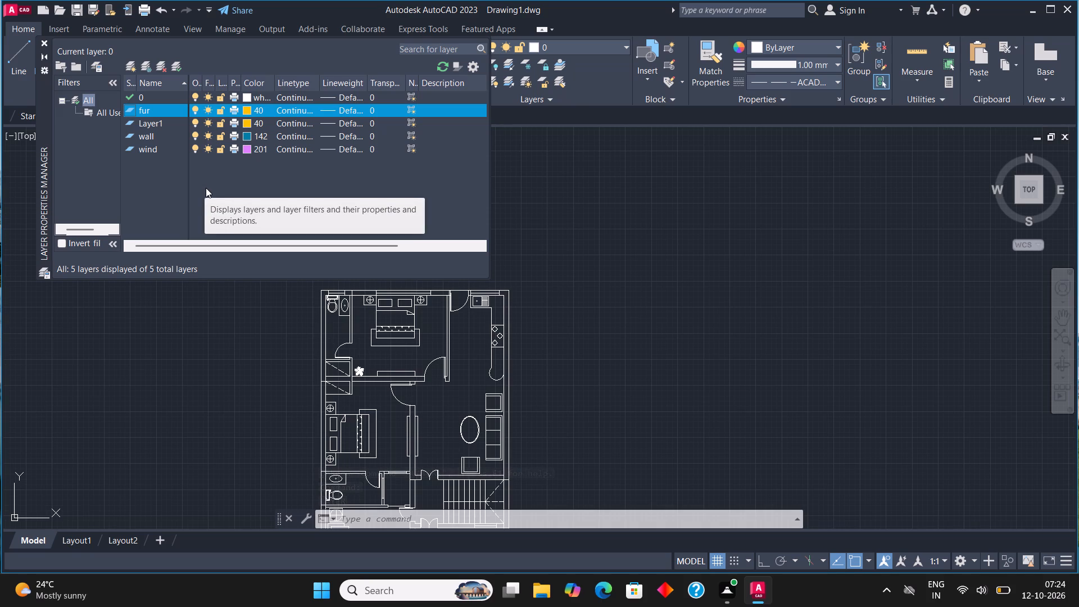
# Create a new layer named fur2 and give it index colour 230.
pyautogui.click(132, 65)
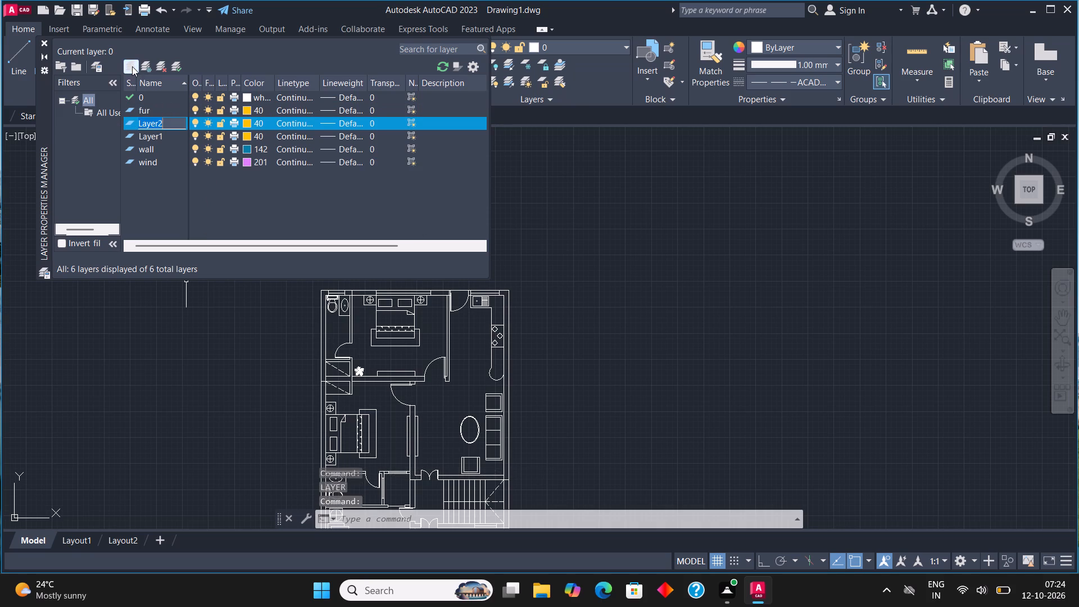
pyautogui.press('f')
pyautogui.press('u')
pyautogui.write('r2')
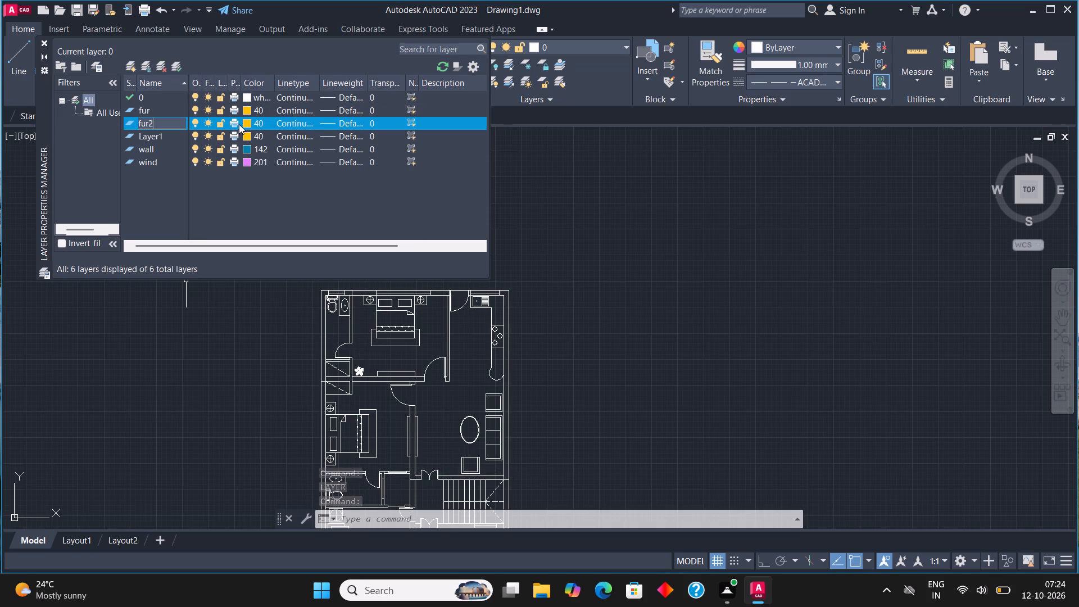
pyautogui.click(246, 123)
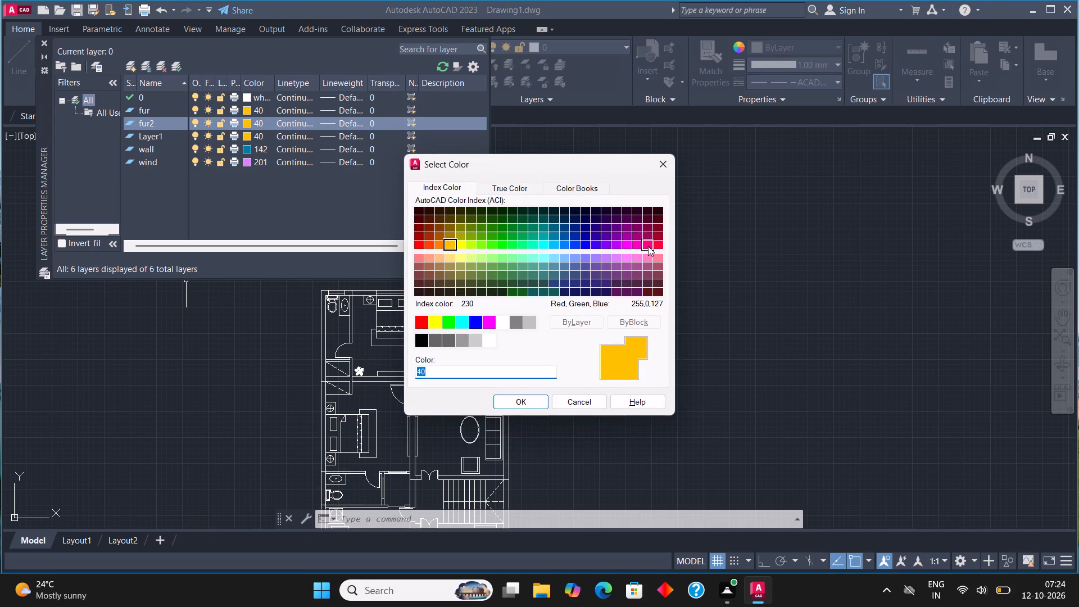
pyautogui.click(648, 246)
pyautogui.click(518, 397)
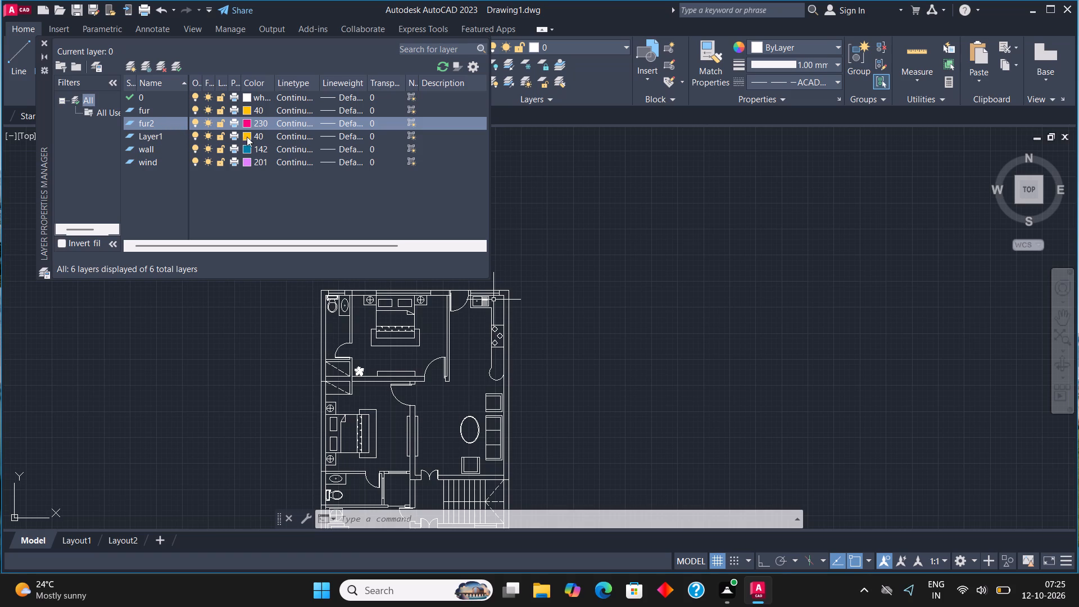
# Rename Layer1 as door, set its index colour to 50, and close the layer manager.
pyautogui.click(174, 136)
pyautogui.rightClick(174, 136)
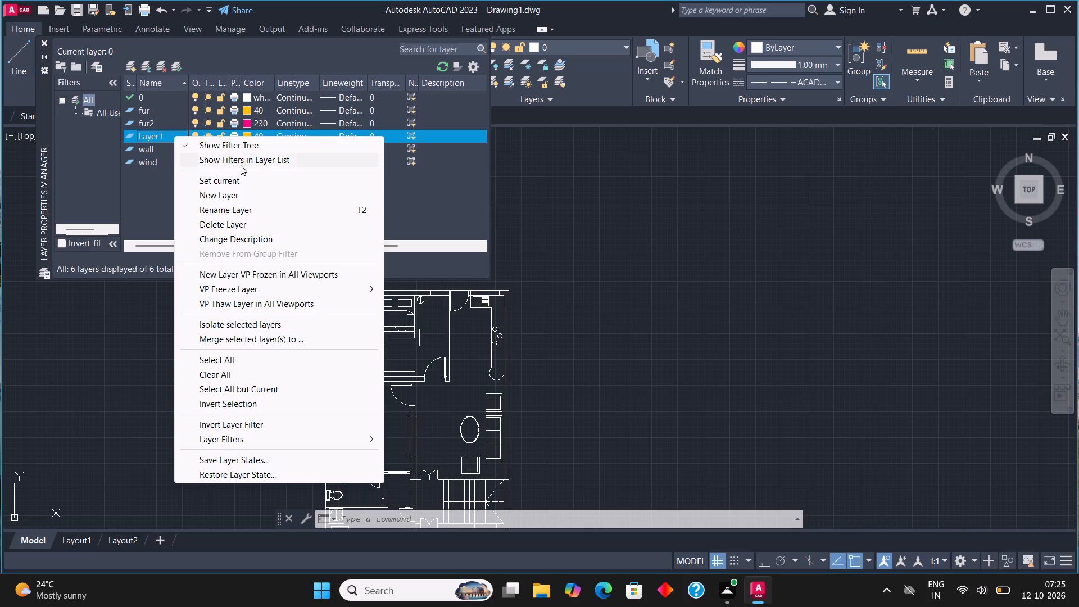
pyautogui.click(262, 206)
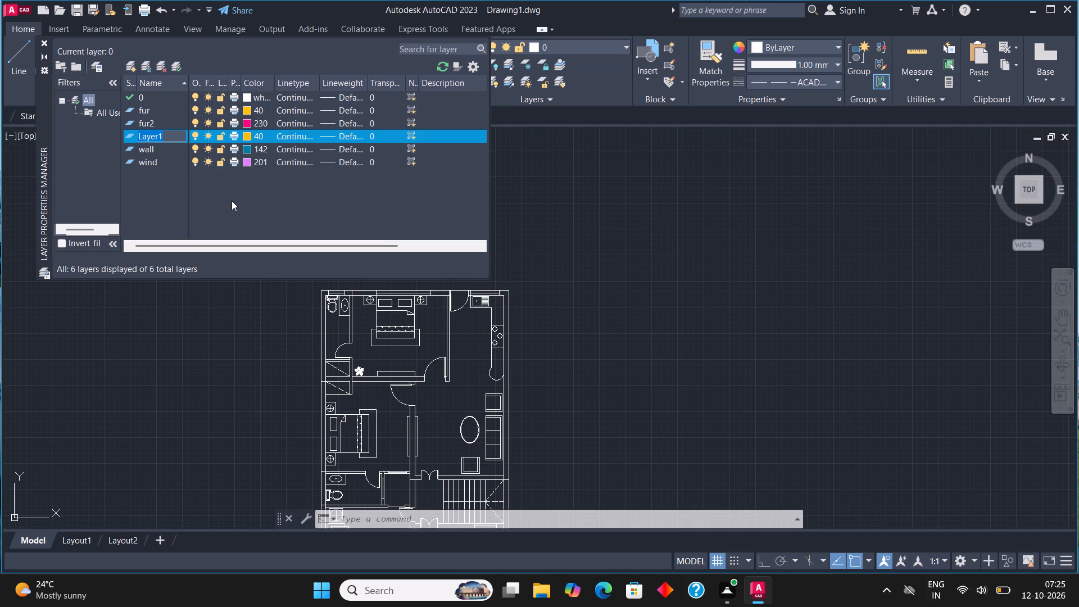
pyautogui.write('door')
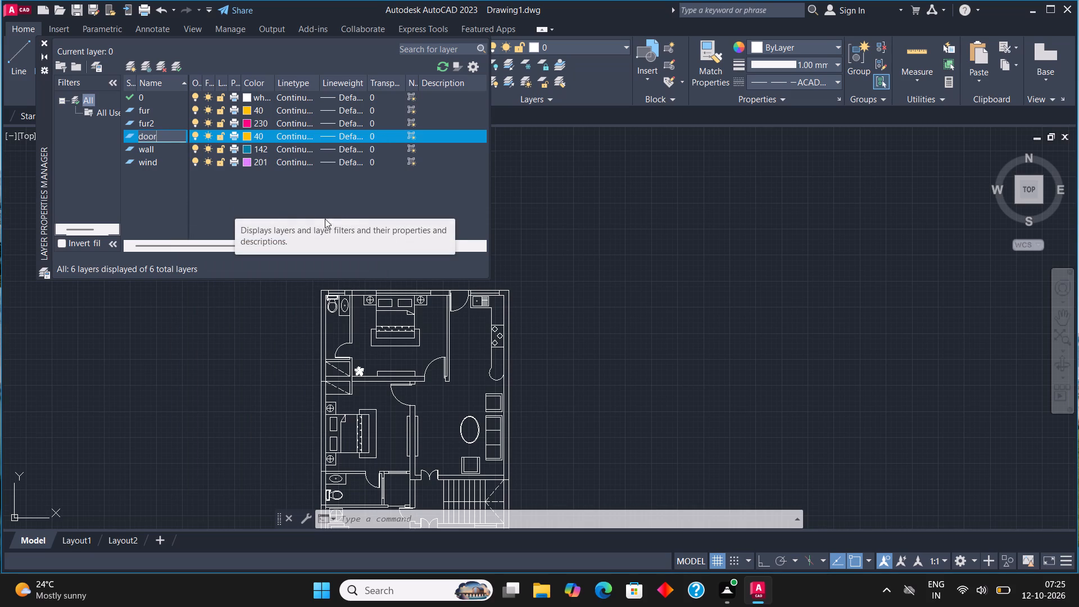
pyautogui.click(250, 137)
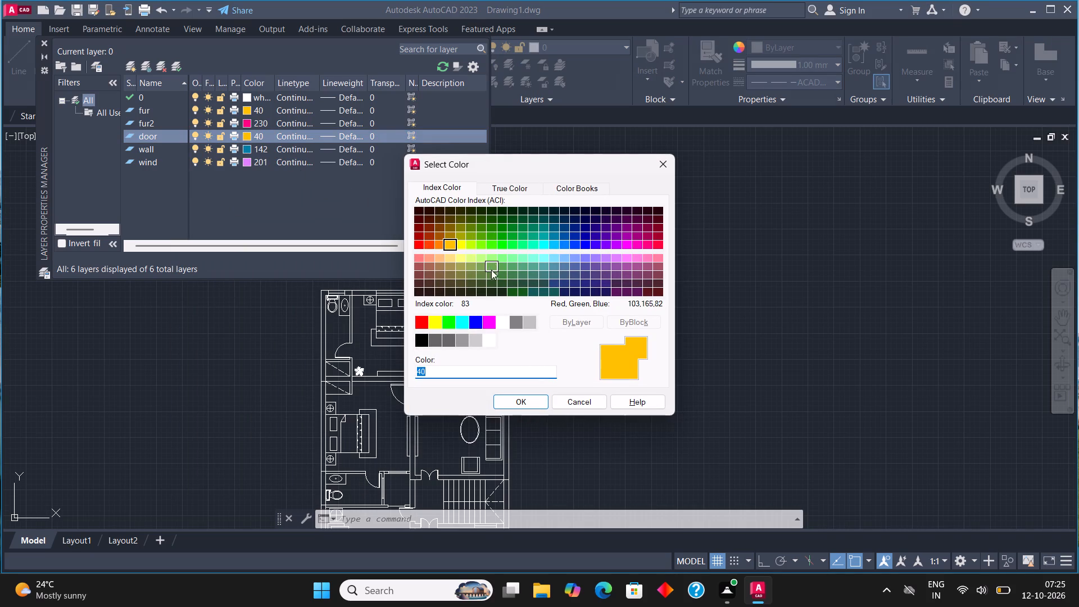
pyautogui.click(456, 246)
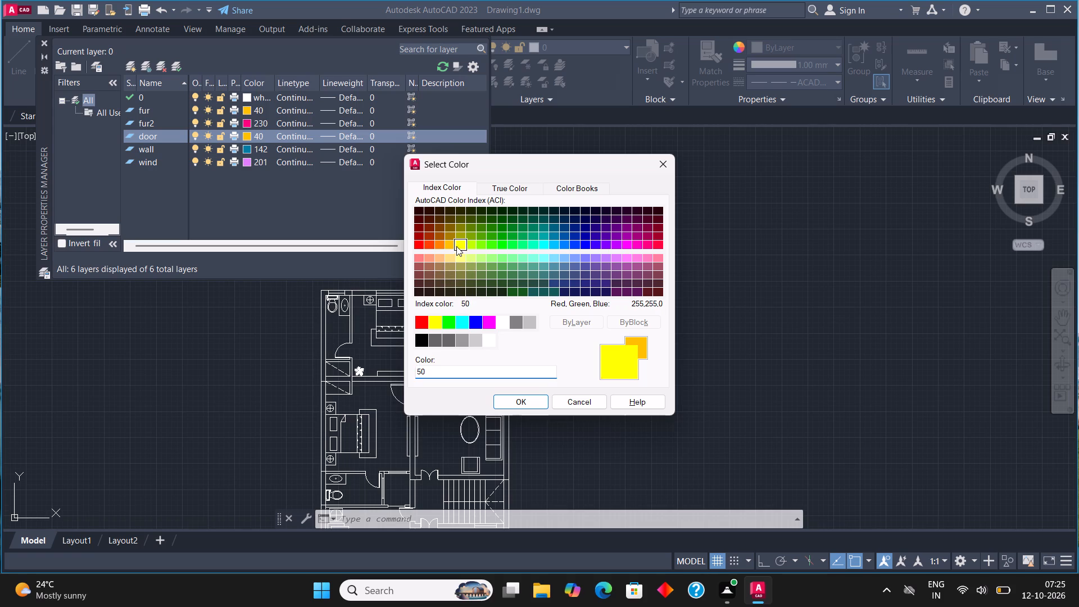
pyautogui.click(515, 400)
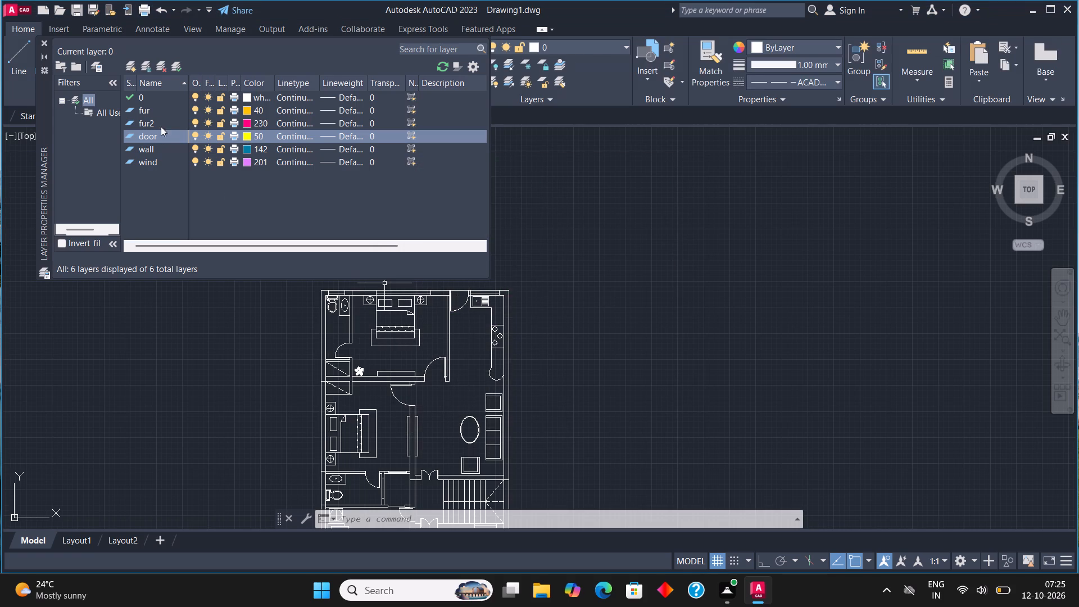
pyautogui.click(43, 40)
pyautogui.scroll(2, 428, 384)
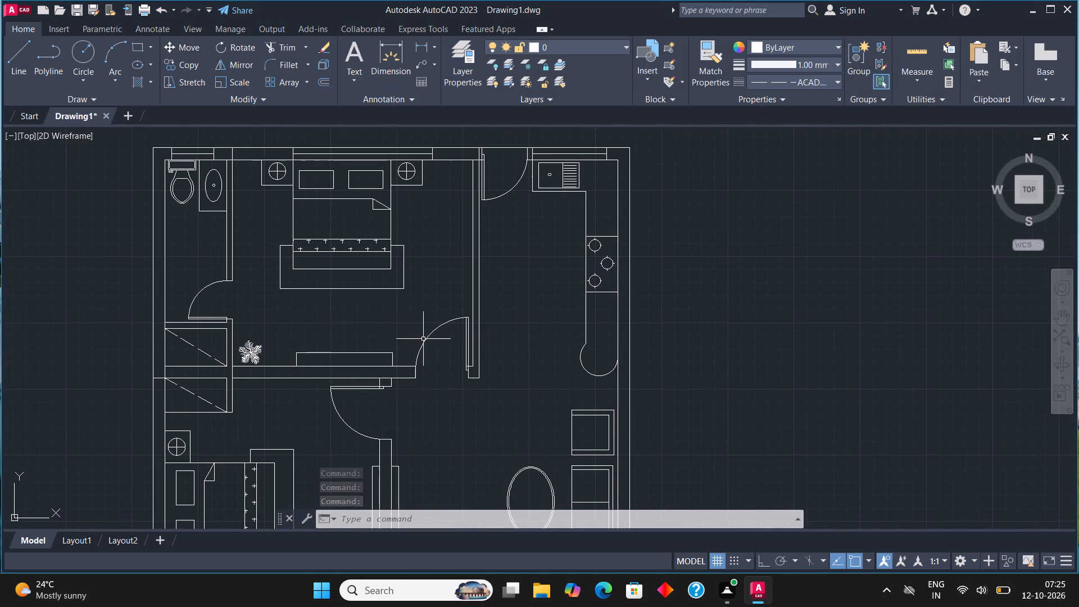
# Select all the matching door blocks in the plan and move them to the door layer.
pyautogui.click(424, 339)
pyautogui.rightClick(424, 339)
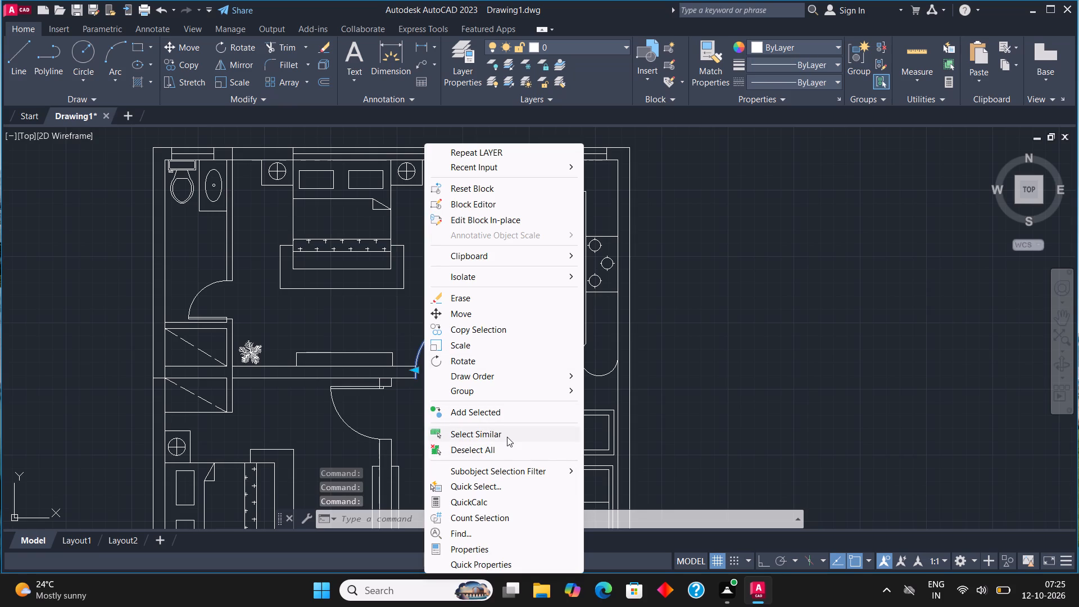
pyautogui.click(507, 437)
pyautogui.click(552, 46)
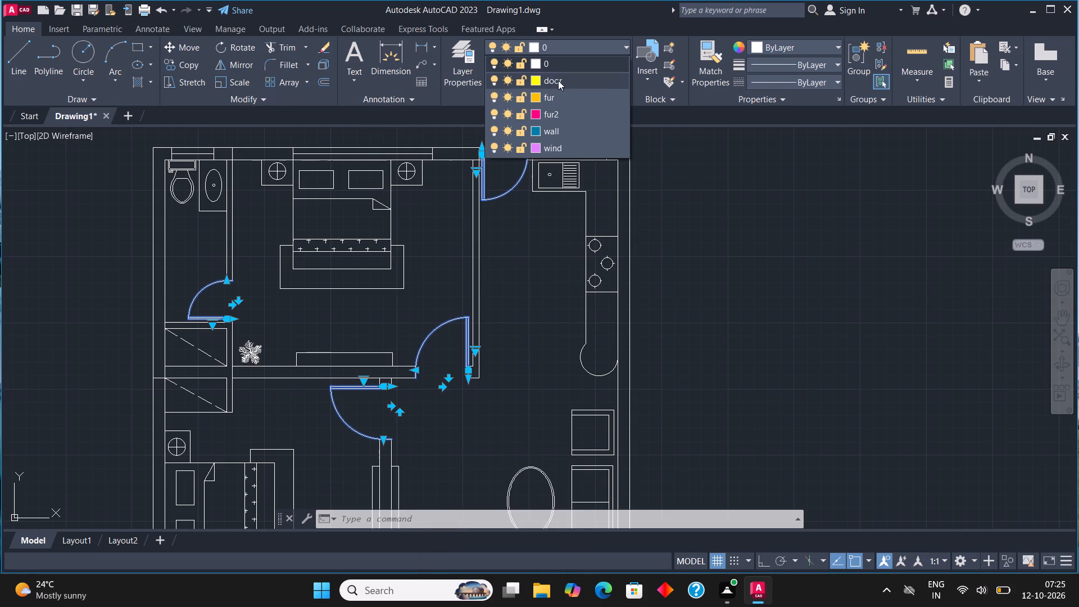
pyautogui.click(553, 82)
pyautogui.press('Escape')
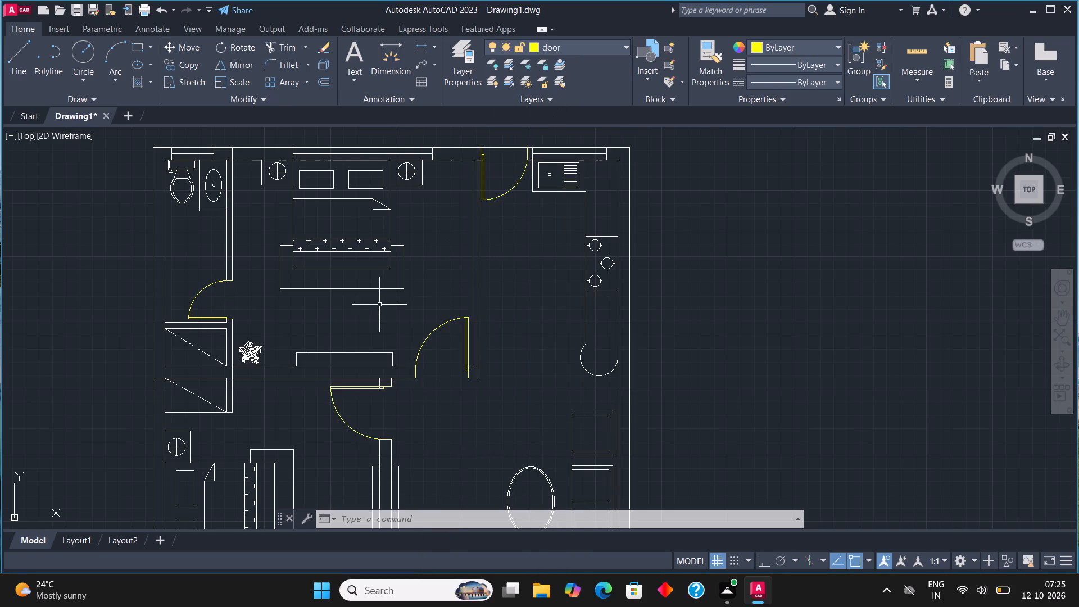
# Move the upper bedroom's bed, rug and both bedside tables with lamps to the fur layer.
pyautogui.moveTo(362, 247); pyautogui.dragTo(506, 349, button='middle')
pyautogui.moveTo(555, 413); pyautogui.dragTo(550, 410)
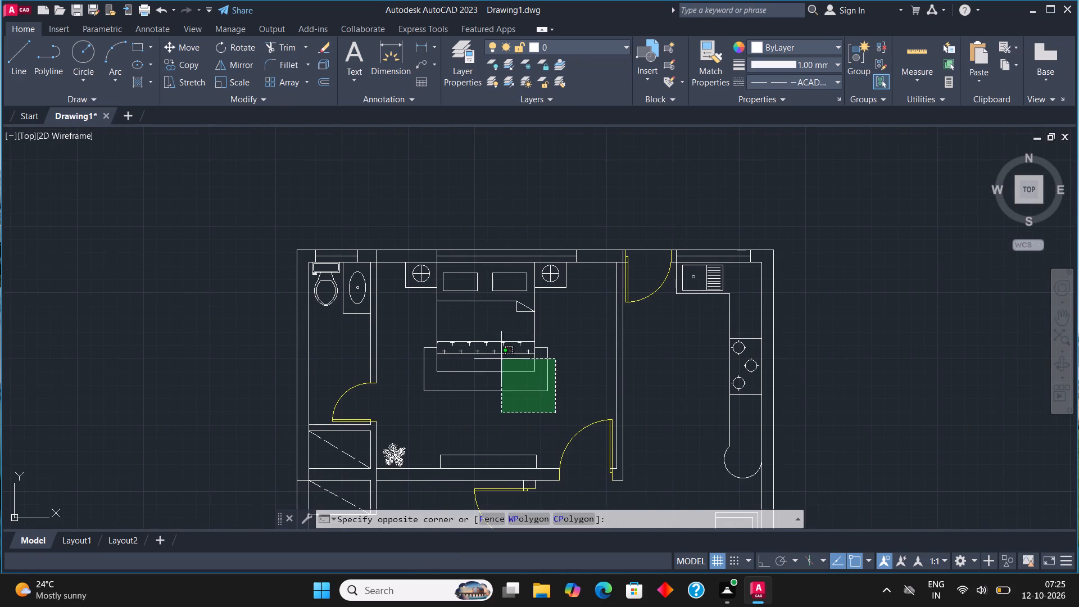
pyautogui.click(406, 270)
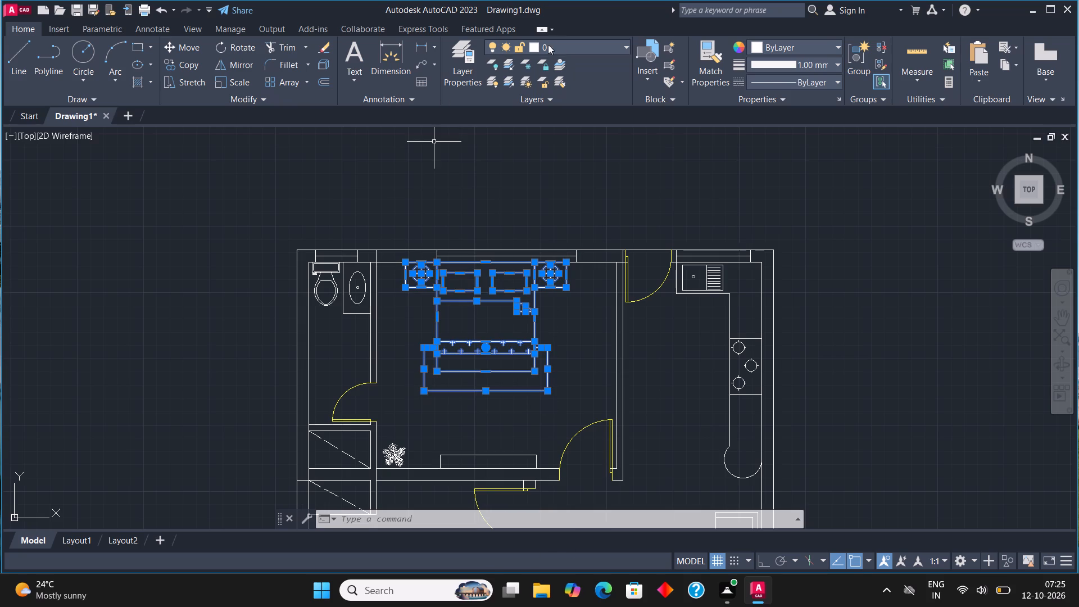
pyautogui.click(560, 41)
pyautogui.click(575, 93)
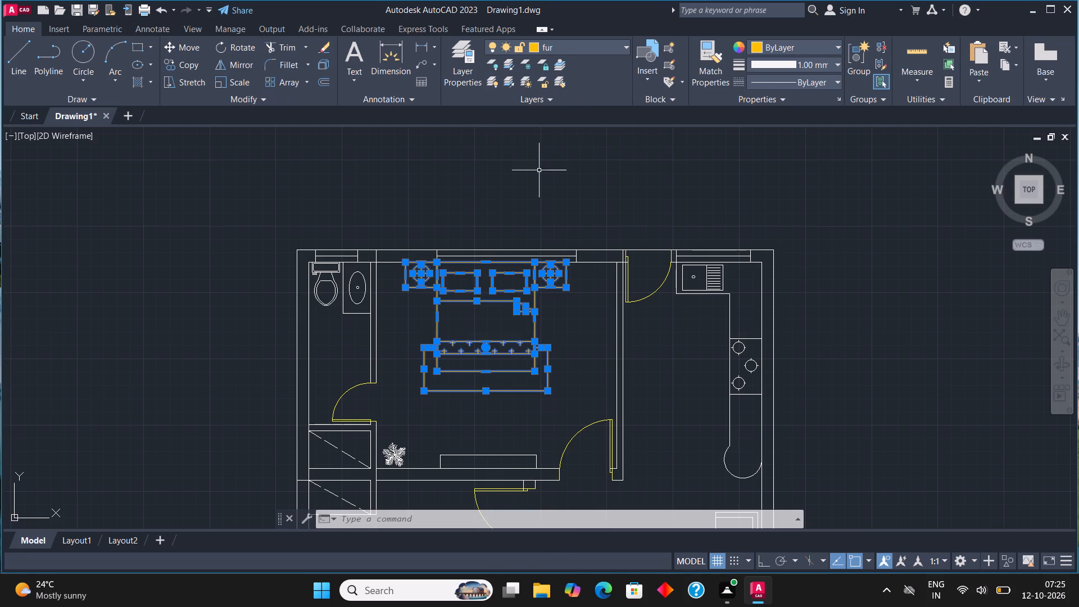
pyautogui.press('Escape')
# Move the toilet and the washbasin counter in the bathroom beside the upper bedroom to the fur layer.
pyautogui.scroll(2, 331, 295)
pyautogui.click(398, 373)
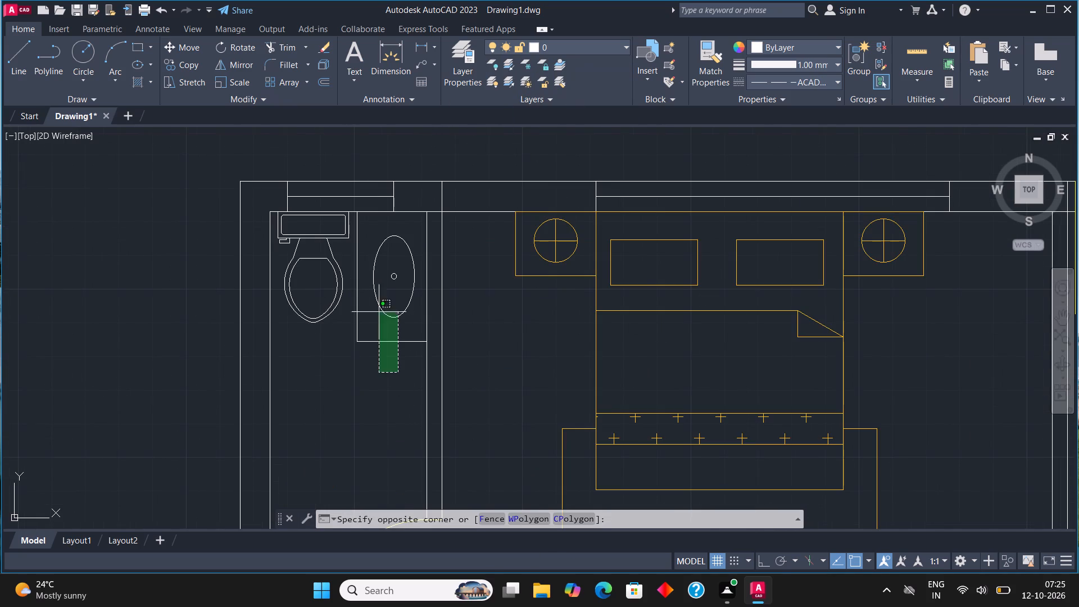
pyautogui.click(298, 251)
pyautogui.click(595, 47)
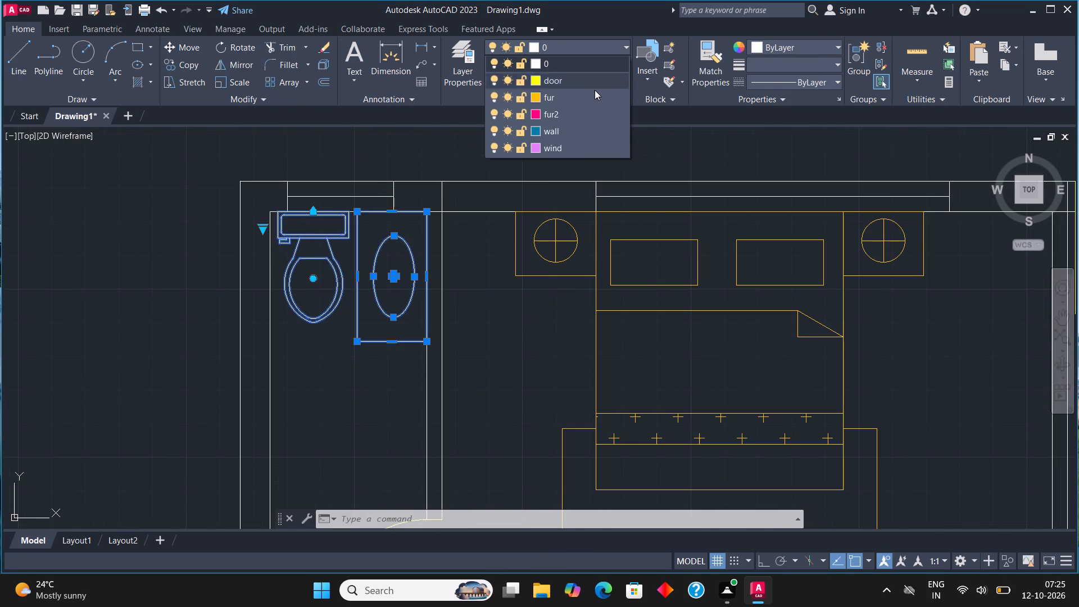
pyautogui.click(577, 97)
pyautogui.press('Escape')
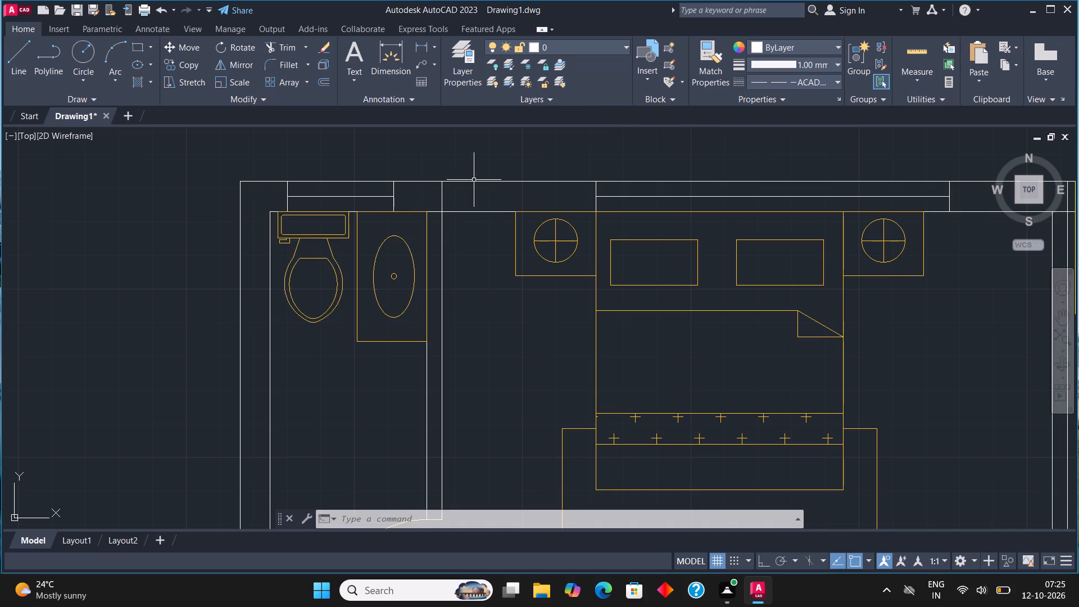
# Move the kitchen counter, sink with drainboard and stove to the fur2 layer.
pyautogui.scroll(-2, 467, 220)
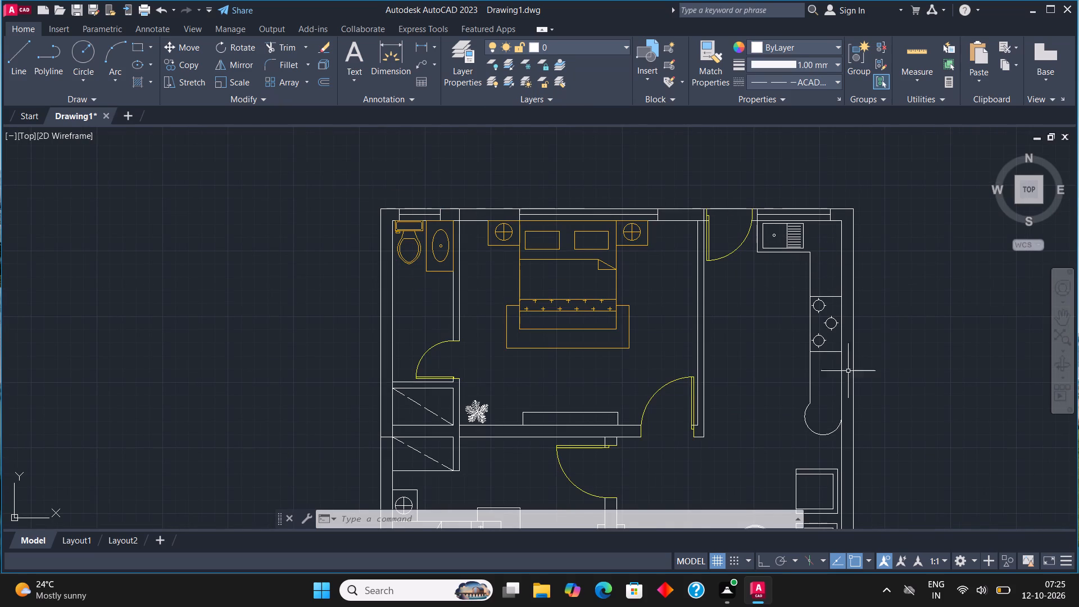
pyautogui.click(829, 445)
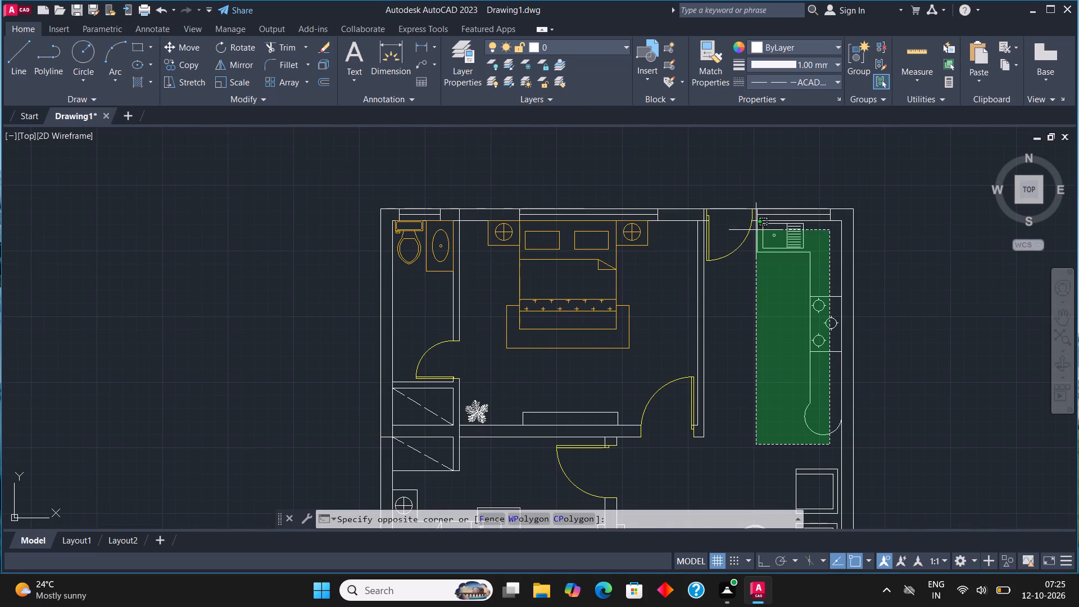
pyautogui.click(757, 229)
pyautogui.scroll(2, 773, 233)
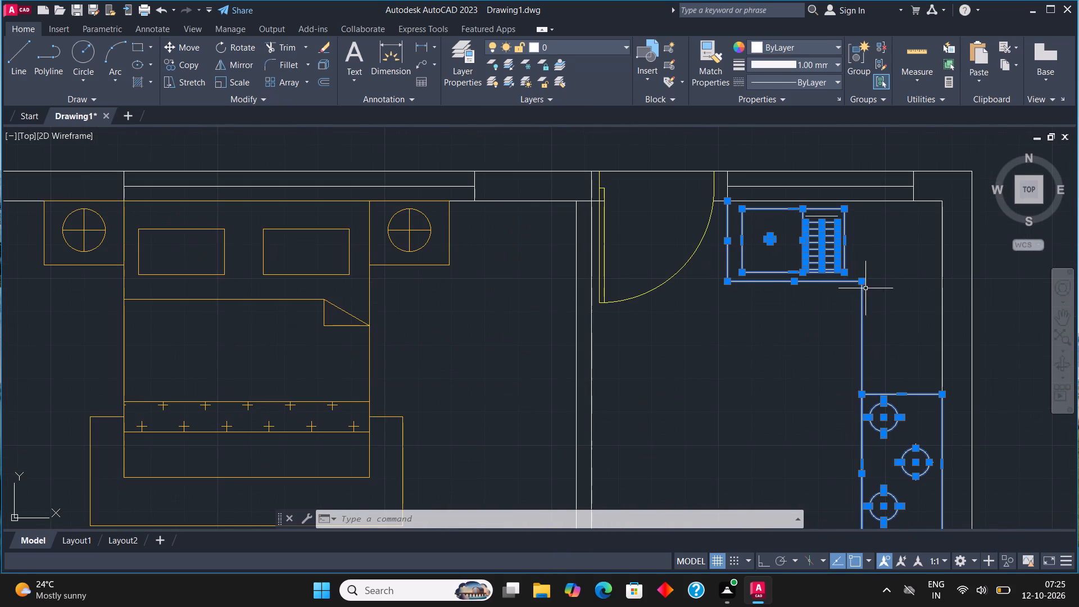
pyautogui.click(874, 307)
pyautogui.click(800, 207)
pyautogui.scroll(-1, 836, 271)
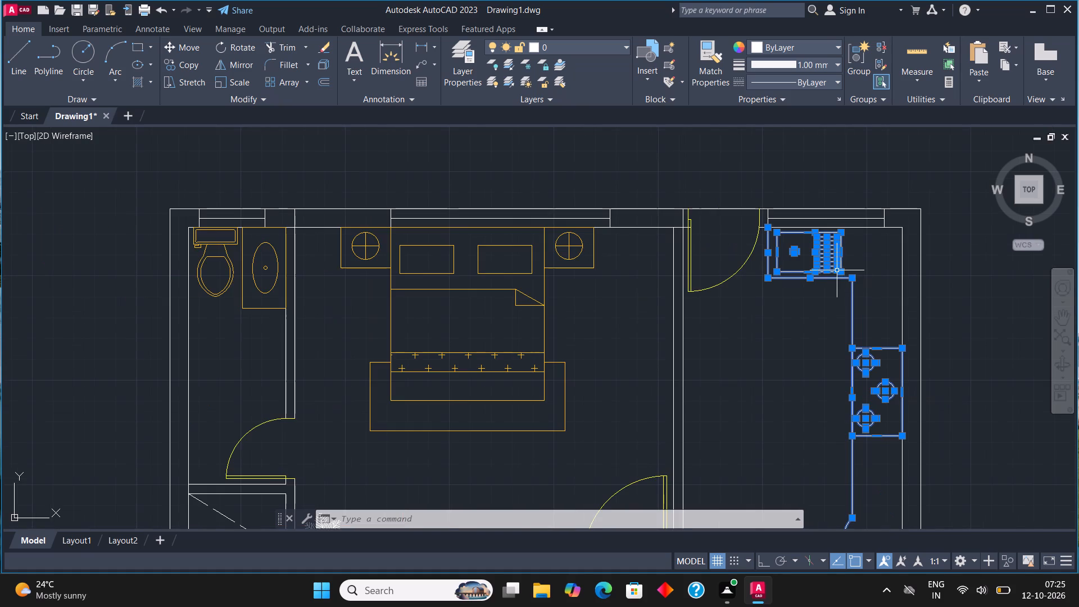
pyautogui.click(605, 40)
pyautogui.click(597, 113)
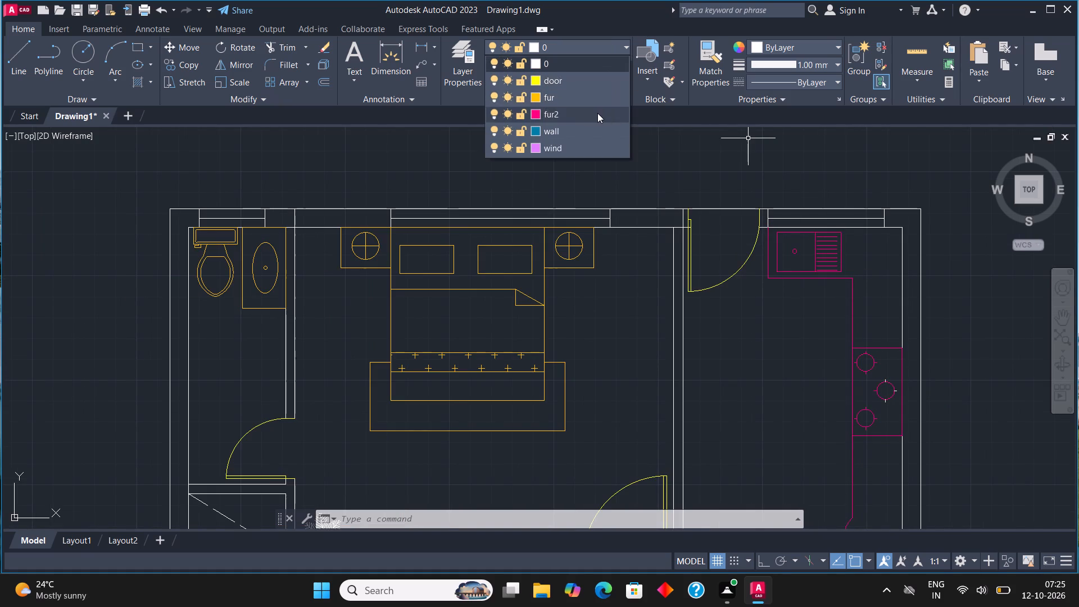
pyautogui.press('Escape')
# Move the remaining white tick marks around the stove's middle burner to the fur2 layer.
pyautogui.scroll(-1, 614, 126)
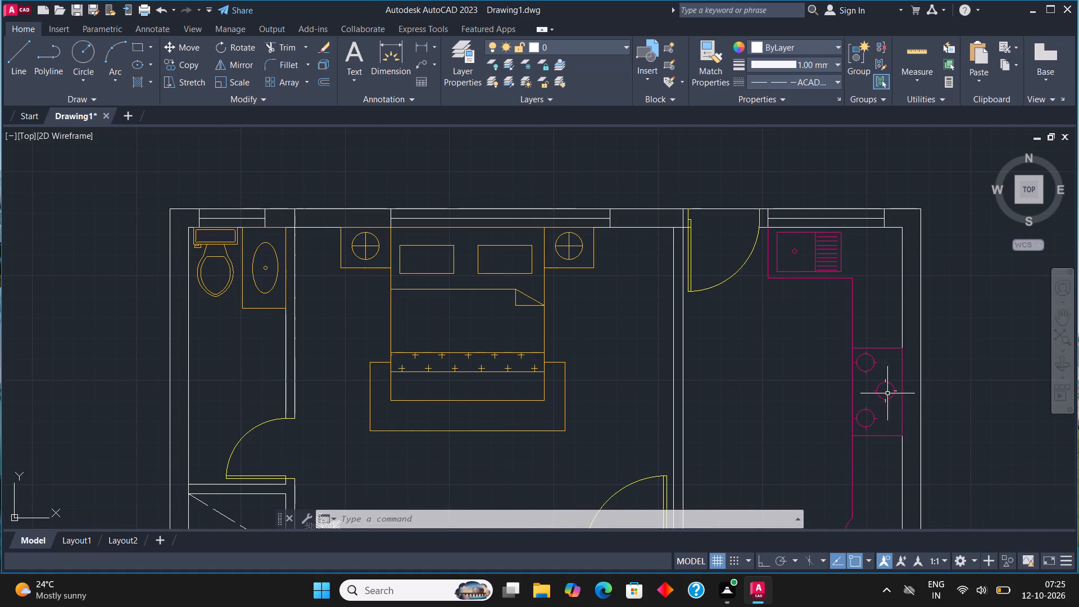
pyautogui.scroll(2, 894, 405)
pyautogui.click(894, 407)
pyautogui.click(815, 329)
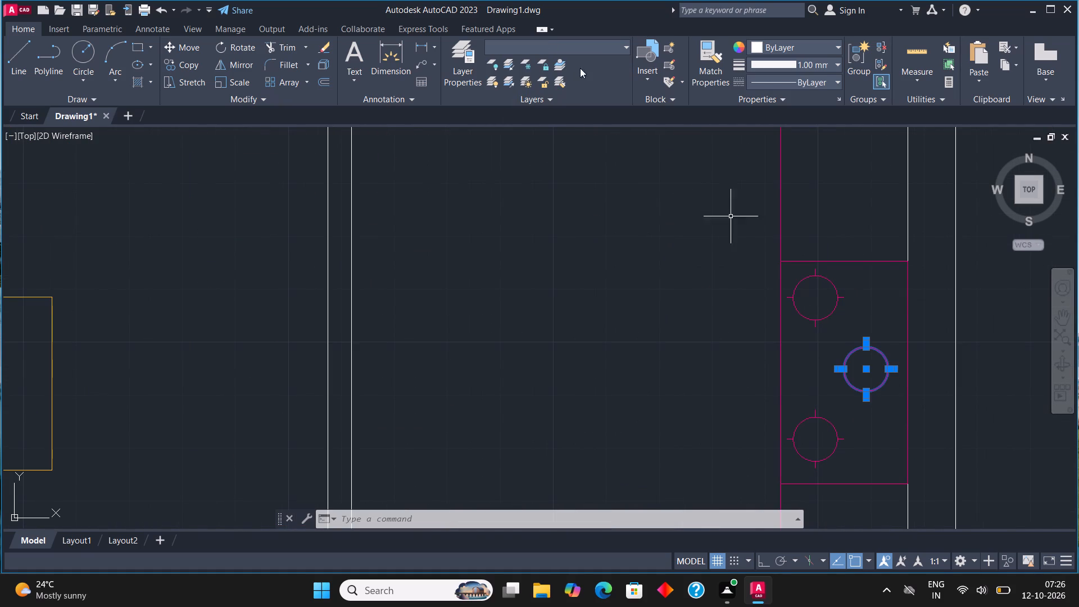
pyautogui.click(536, 47)
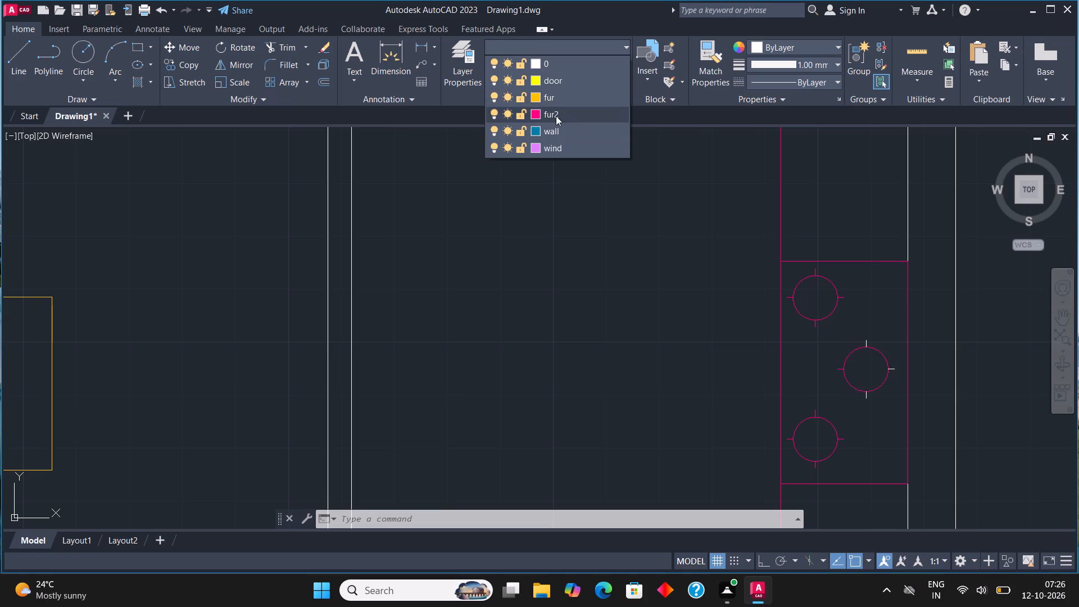
pyautogui.click(556, 116)
pyautogui.press('Escape')
pyautogui.scroll(-3, 603, 171)
pyautogui.press('Escape')
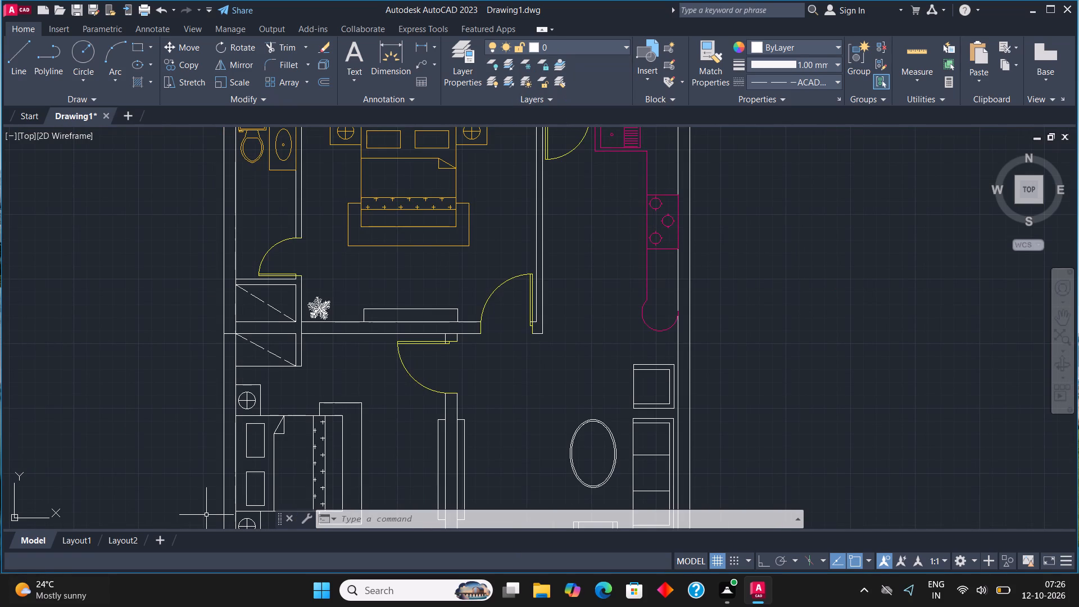
# Move the lower bedroom's bed, rug and both bedside tables with lamps to the fur layer.
pyautogui.scroll(-2, 525, 282)
pyautogui.scroll(3, 405, 401)
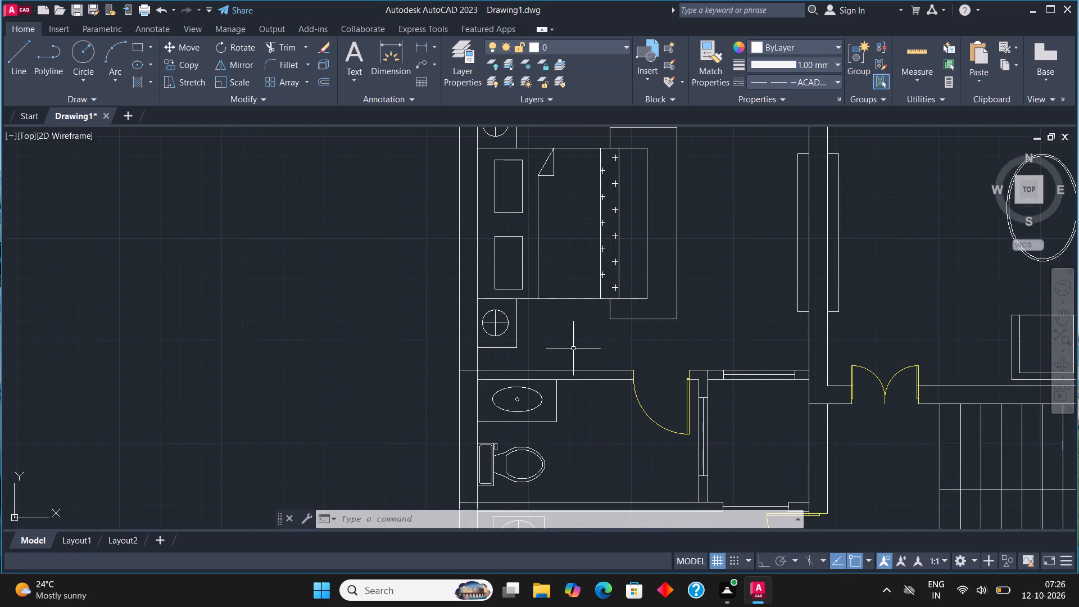
pyautogui.scroll(-1, 570, 349)
pyautogui.click(635, 337)
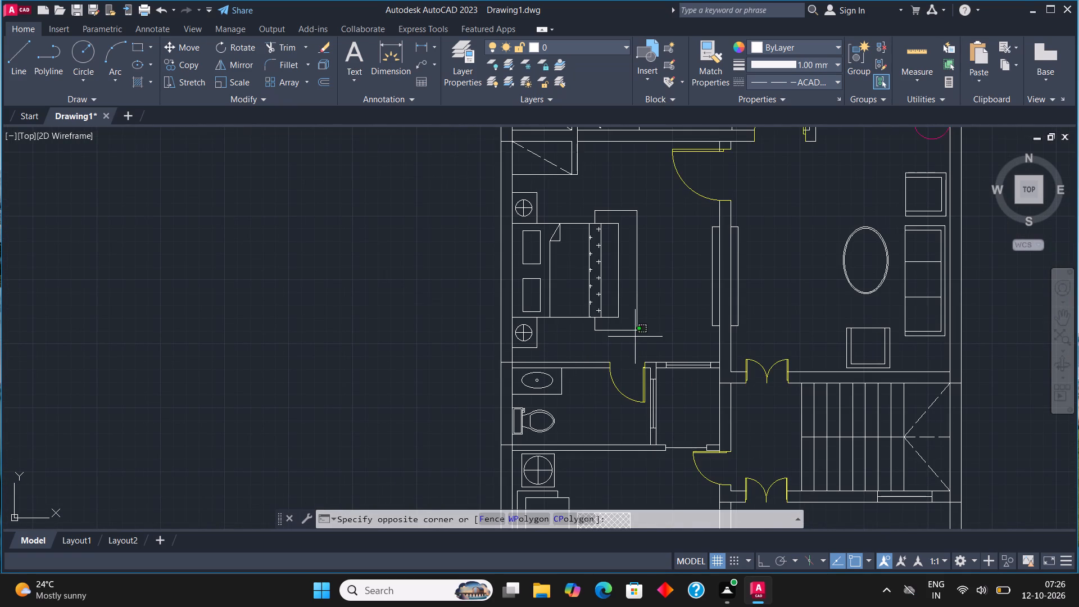
pyautogui.click(524, 201)
pyautogui.scroll(1, 529, 205)
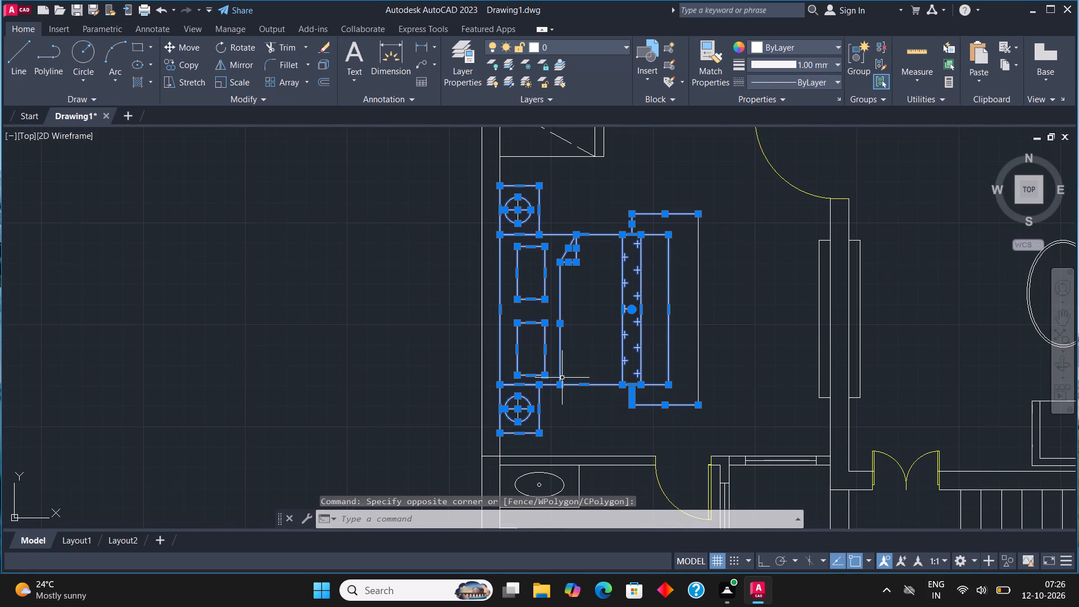
pyautogui.click(554, 443)
pyautogui.click(513, 201)
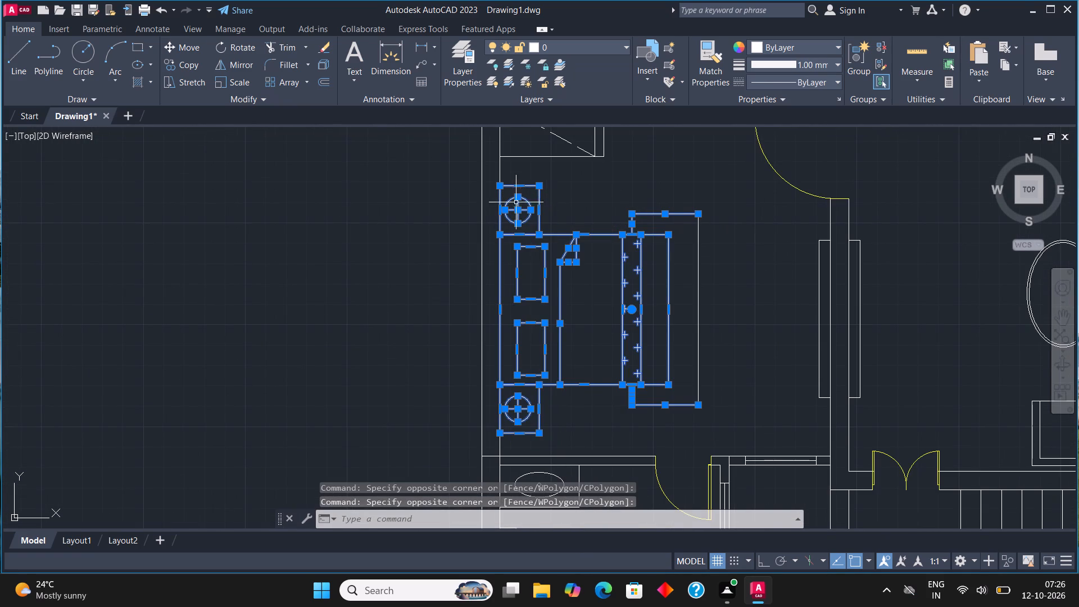
pyautogui.click(714, 422)
pyautogui.click(631, 209)
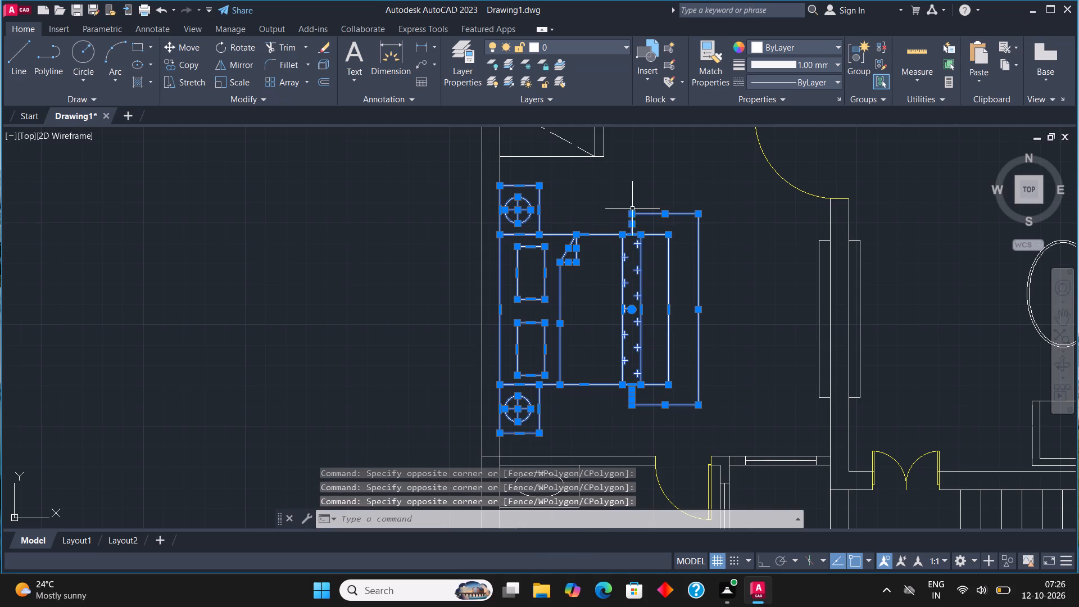
pyautogui.click(605, 41)
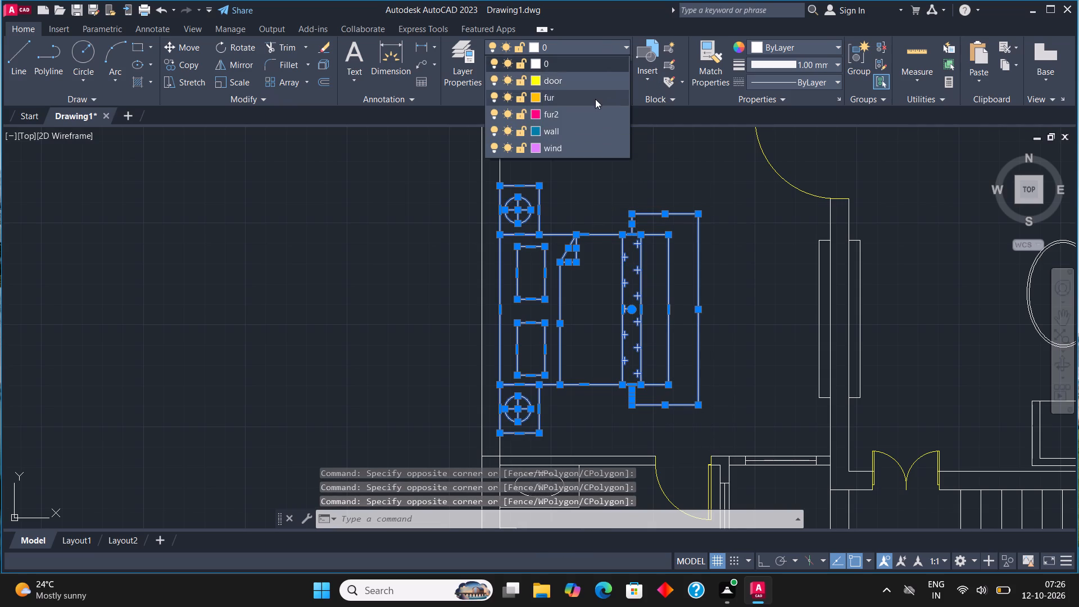
pyautogui.click(593, 98)
pyautogui.press('Escape')
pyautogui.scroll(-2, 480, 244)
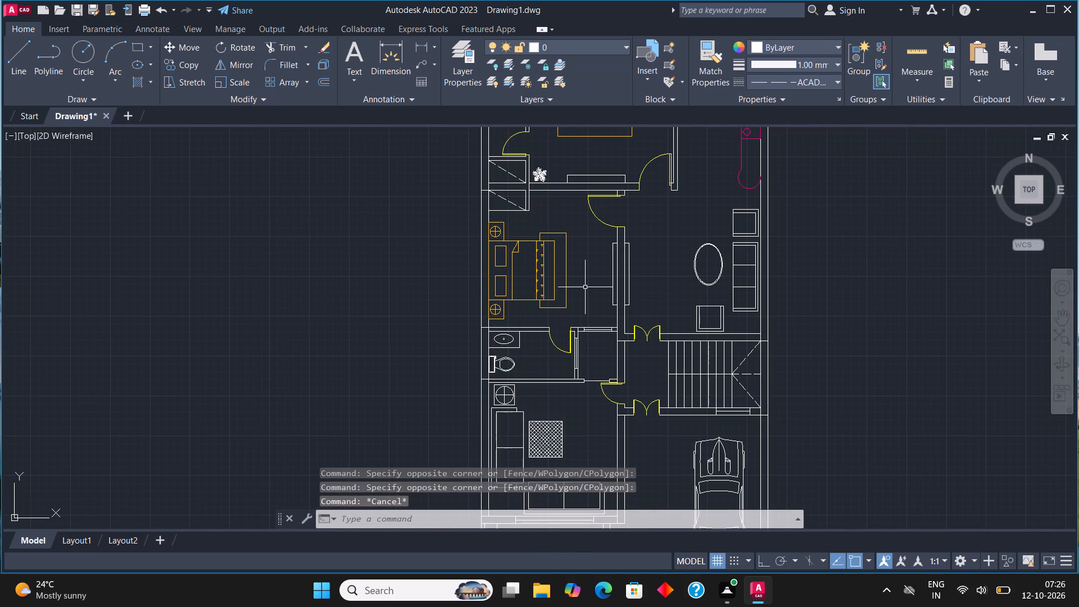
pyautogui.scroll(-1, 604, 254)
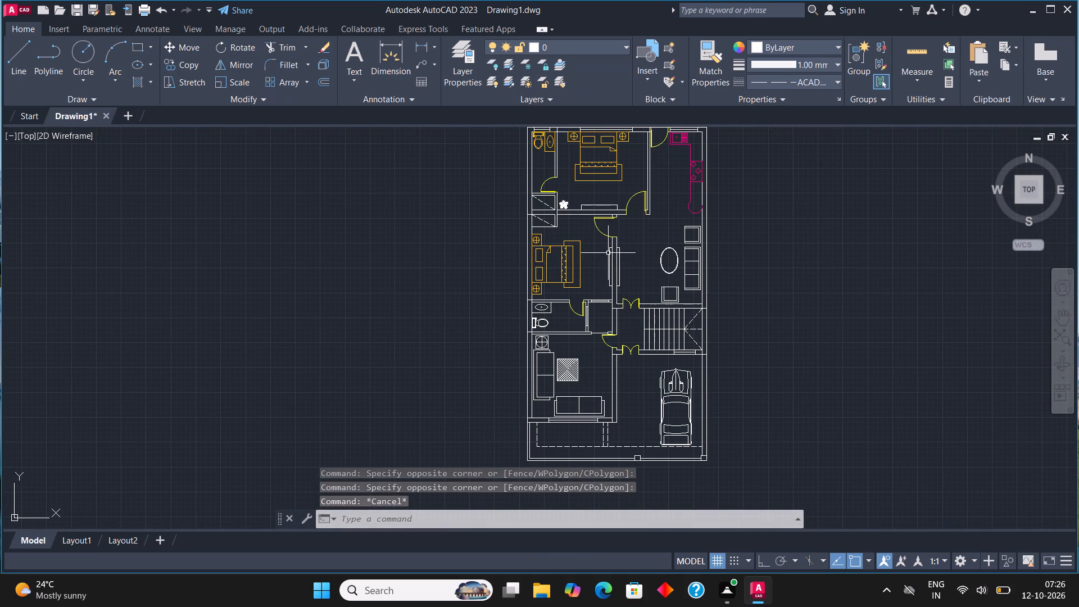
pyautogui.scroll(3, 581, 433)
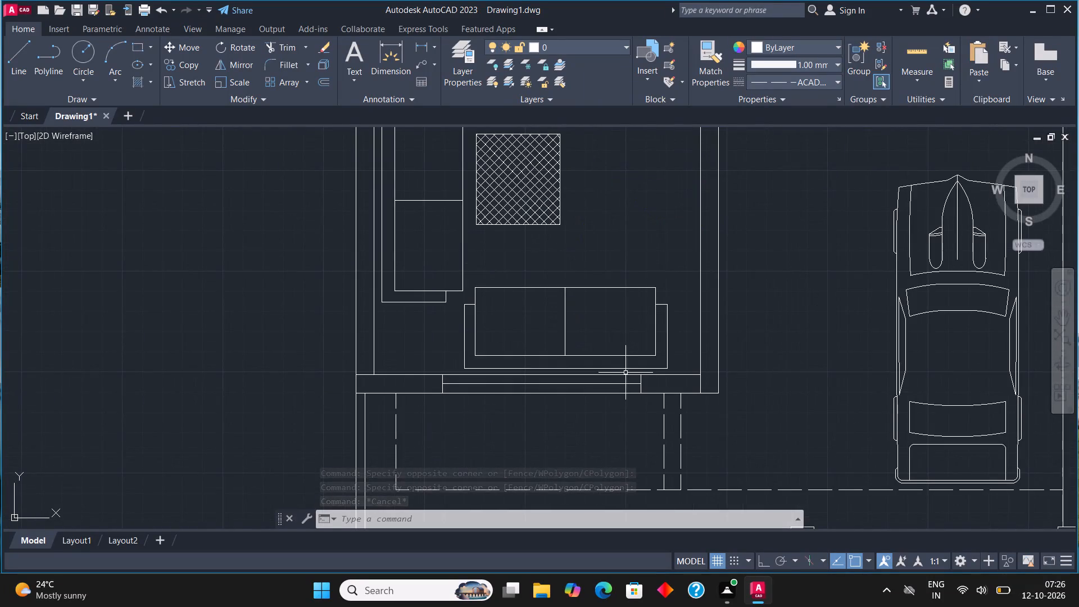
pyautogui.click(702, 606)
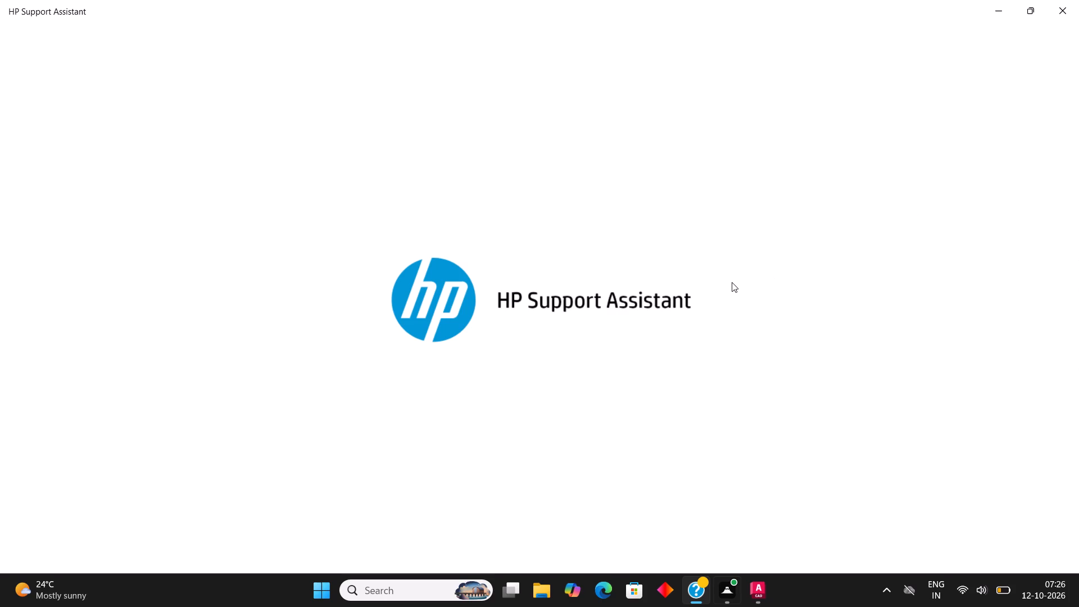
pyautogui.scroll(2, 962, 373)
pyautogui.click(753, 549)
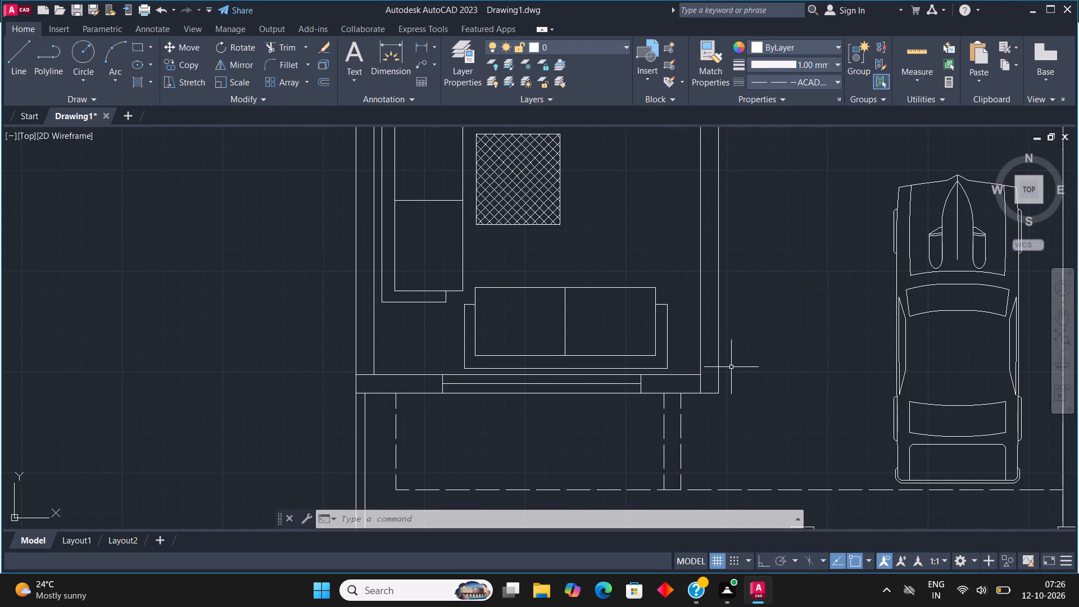
# Move the two sofas, the hatched square and the corner lamp table in the room beside the car to the fur layer.
pyautogui.click(678, 372)
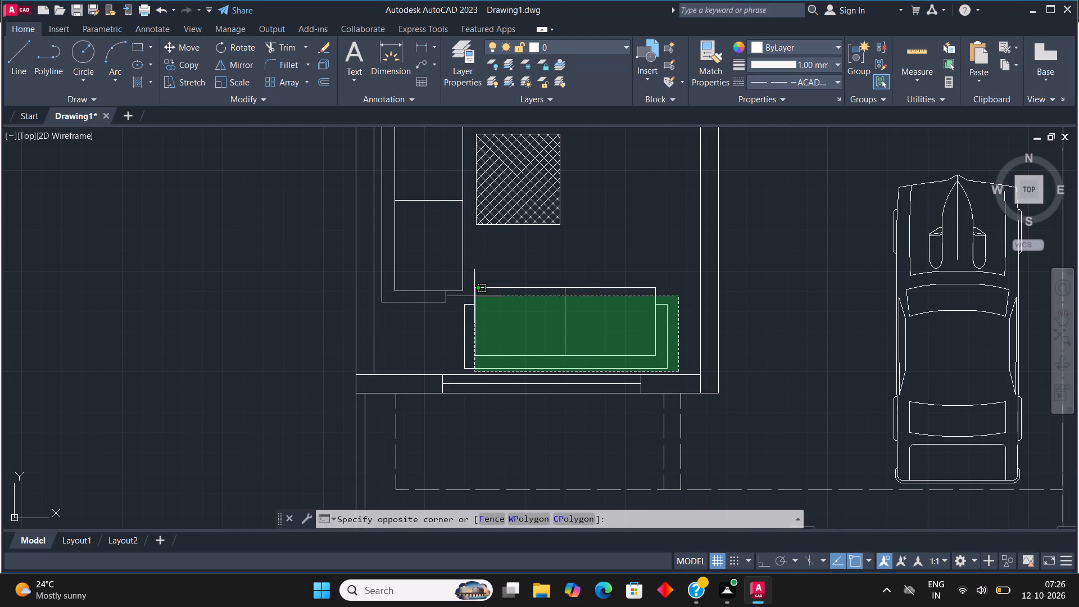
pyautogui.click(452, 279)
pyautogui.moveTo(467, 288); pyautogui.dragTo(576, 365, button='middle')
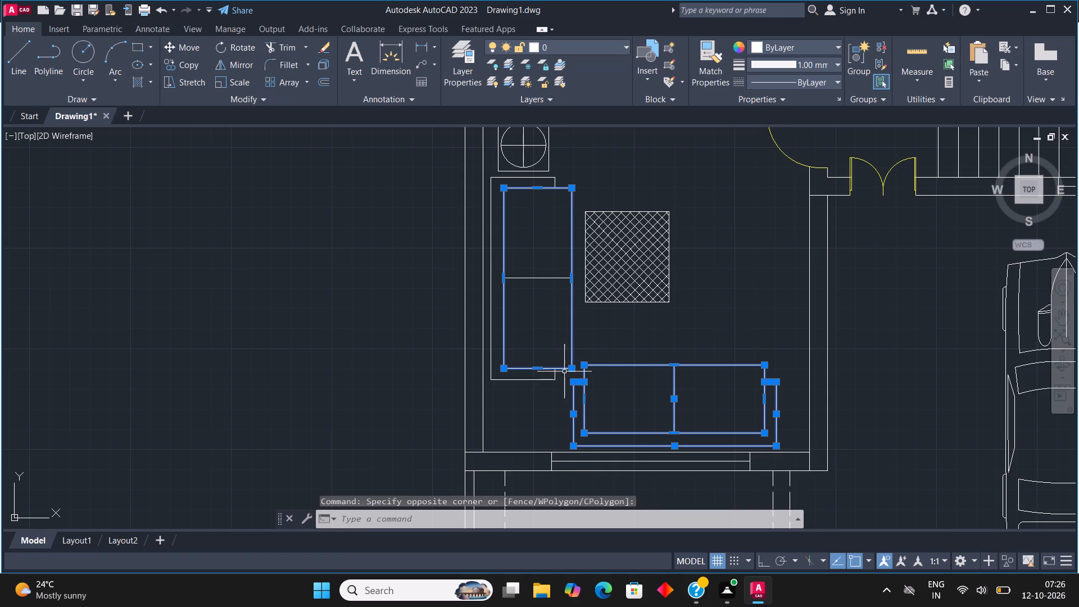
pyautogui.click(556, 396)
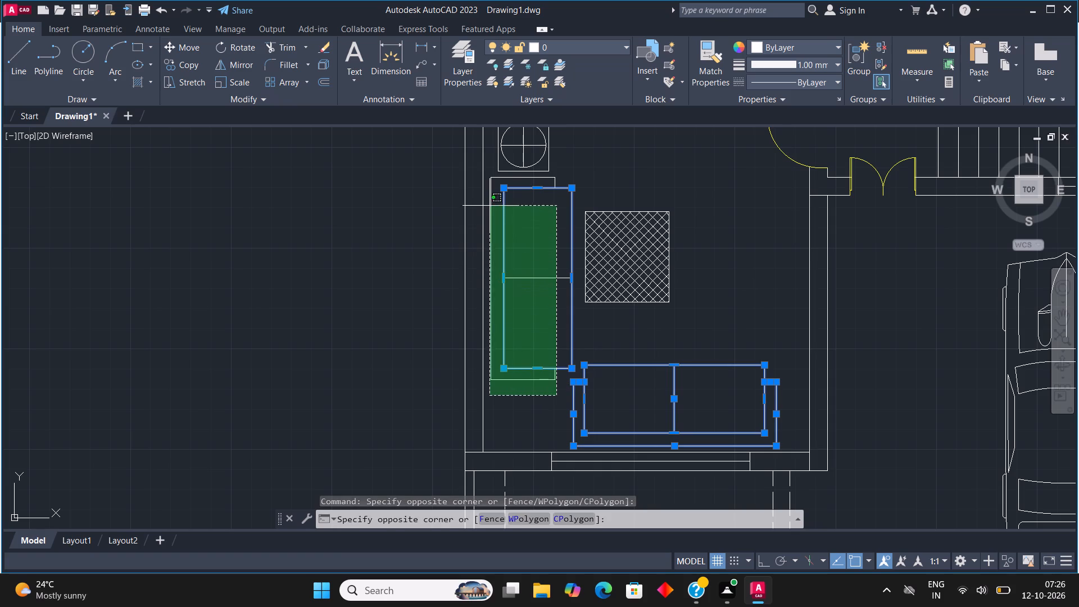
pyautogui.click(487, 162)
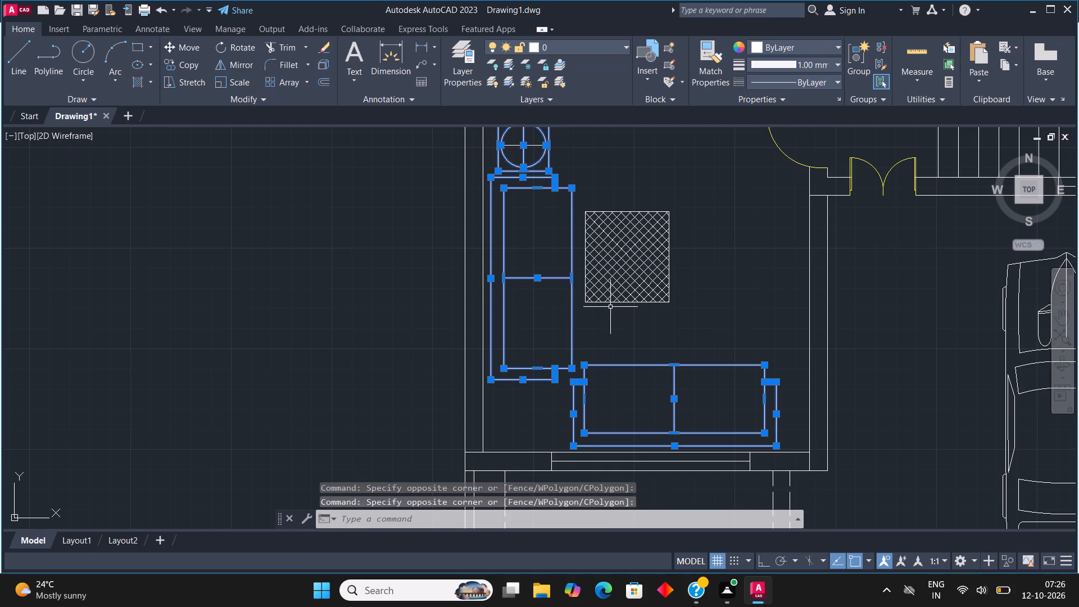
pyautogui.click(674, 272)
pyautogui.click(622, 202)
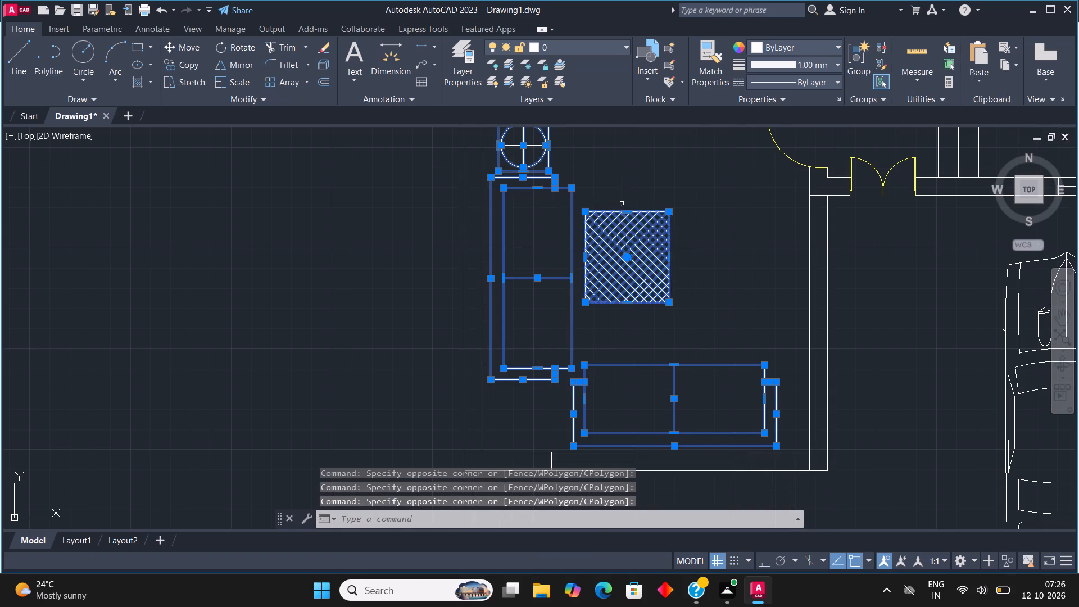
pyautogui.scroll(-1, 620, 206)
pyautogui.moveTo(590, 192); pyautogui.dragTo(596, 246, button='middle')
pyautogui.scroll(3, 572, 215)
pyautogui.moveTo(632, 298); pyautogui.dragTo(630, 292)
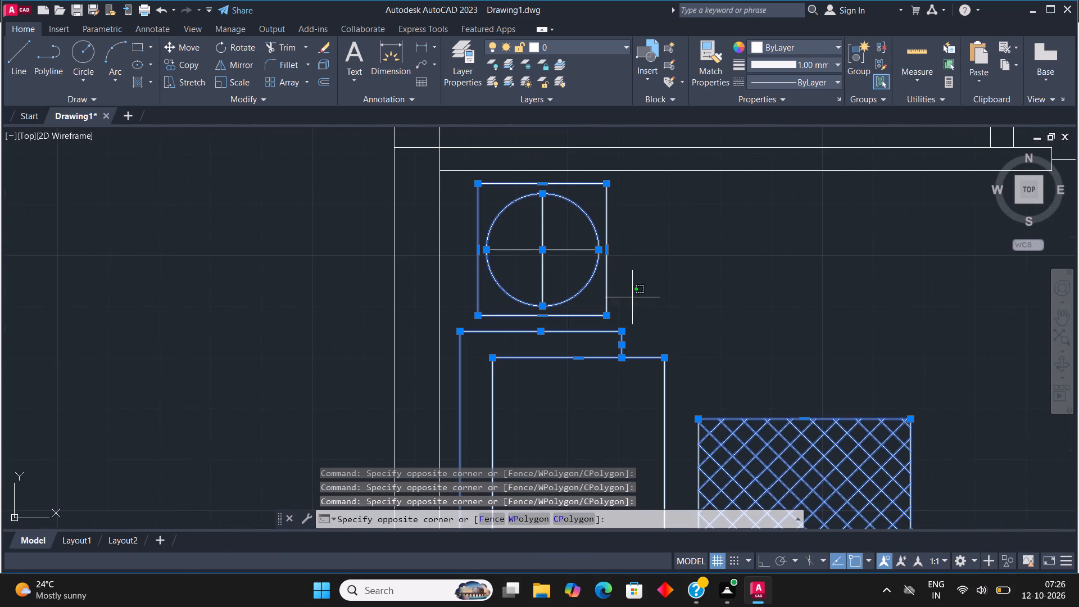
pyautogui.click(509, 218)
pyautogui.scroll(-1, 613, 199)
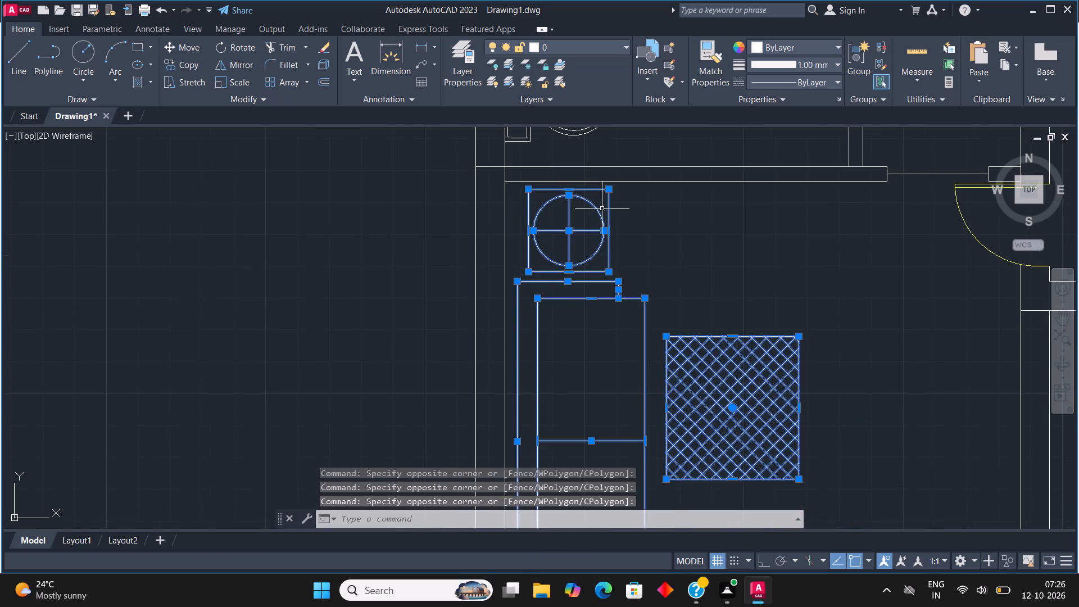
pyautogui.scroll(-2, 602, 209)
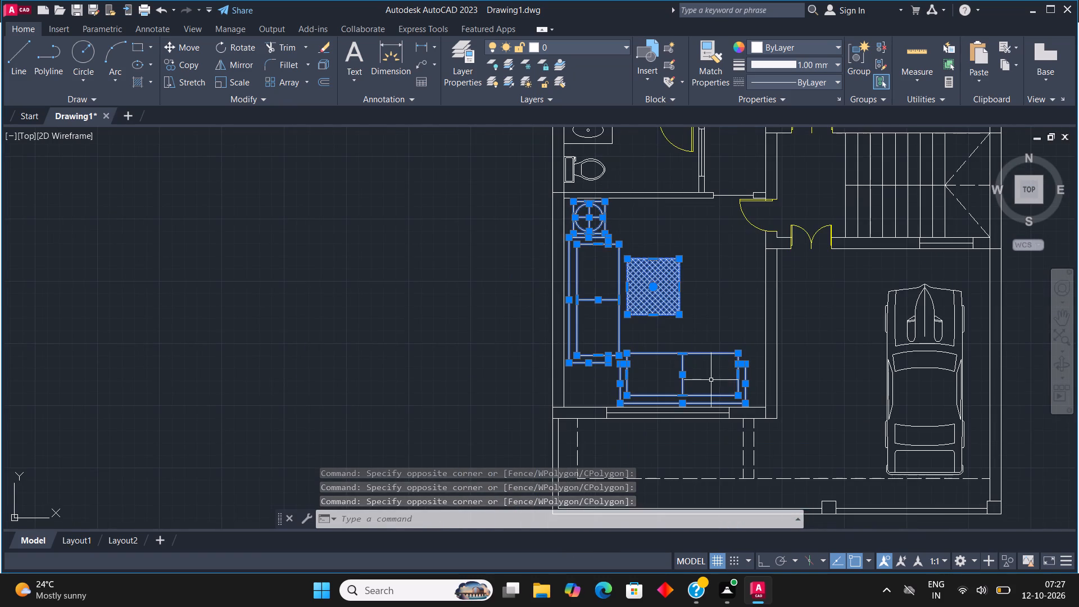
pyautogui.scroll(1, 711, 379)
pyautogui.click(561, 48)
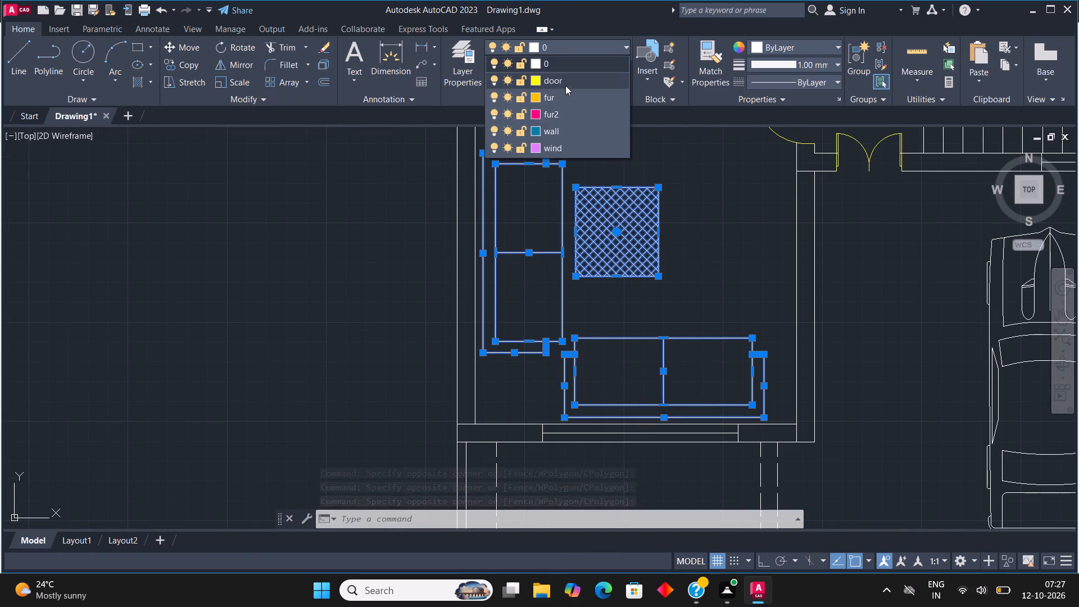
pyautogui.click(566, 96)
pyautogui.press('Escape')
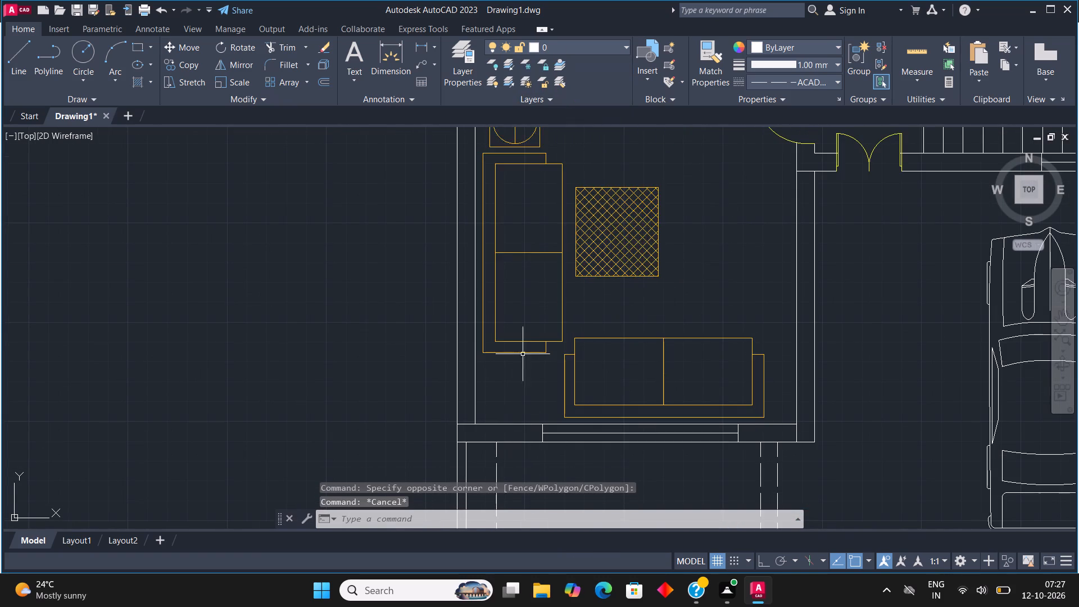
# Move the parked car to the fur2 layer.
pyautogui.scroll(-3, 529, 350)
pyautogui.scroll(2, 677, 374)
pyautogui.click(674, 358)
pyautogui.click(638, 310)
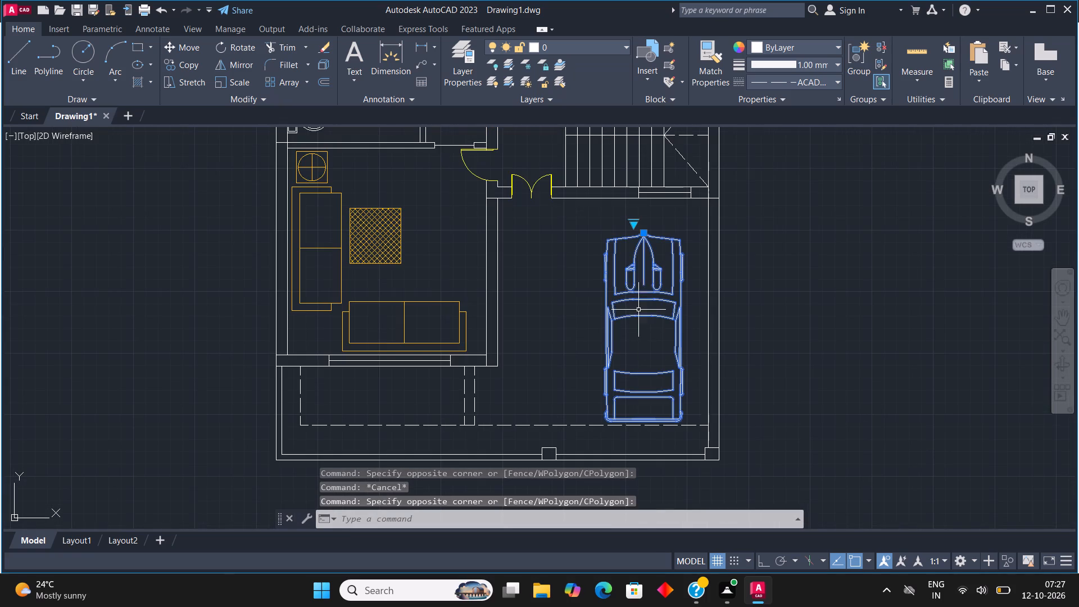
pyautogui.click(581, 53)
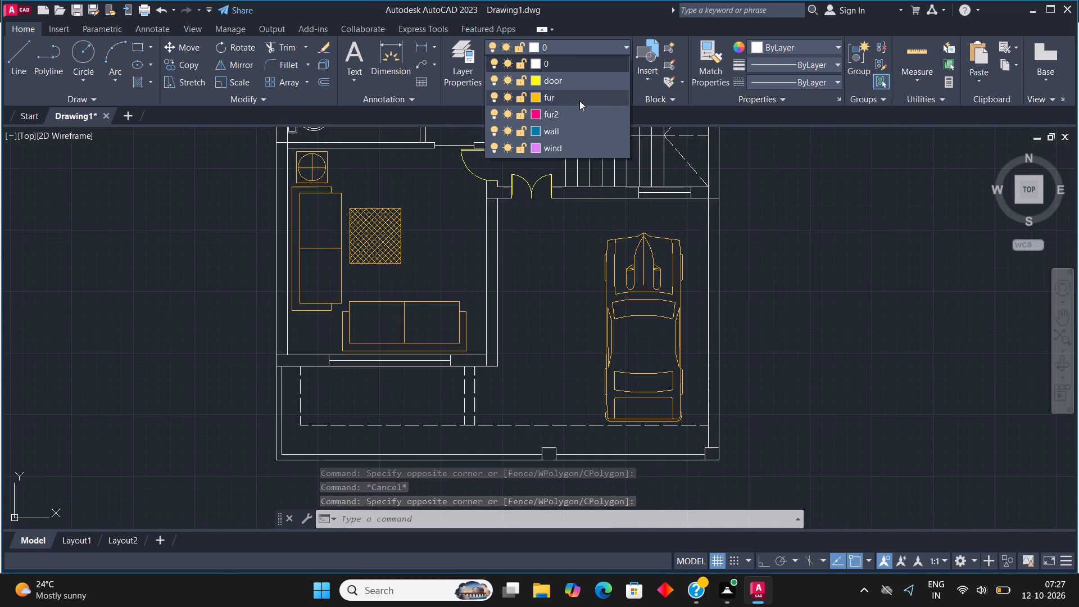
pyautogui.click(572, 120)
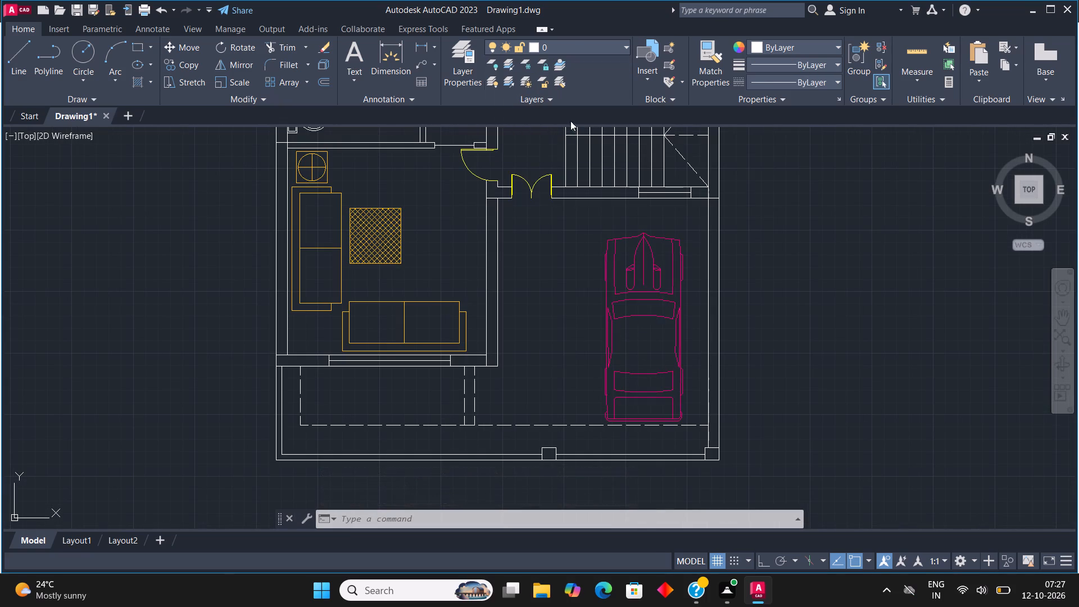
pyautogui.press('Escape')
# Move the toilet and washbasin counter in the bathroom below the lower bedroom to the fur layer.
pyautogui.scroll(-1, 593, 307)
pyautogui.moveTo(569, 231); pyautogui.dragTo(718, 402, button='middle')
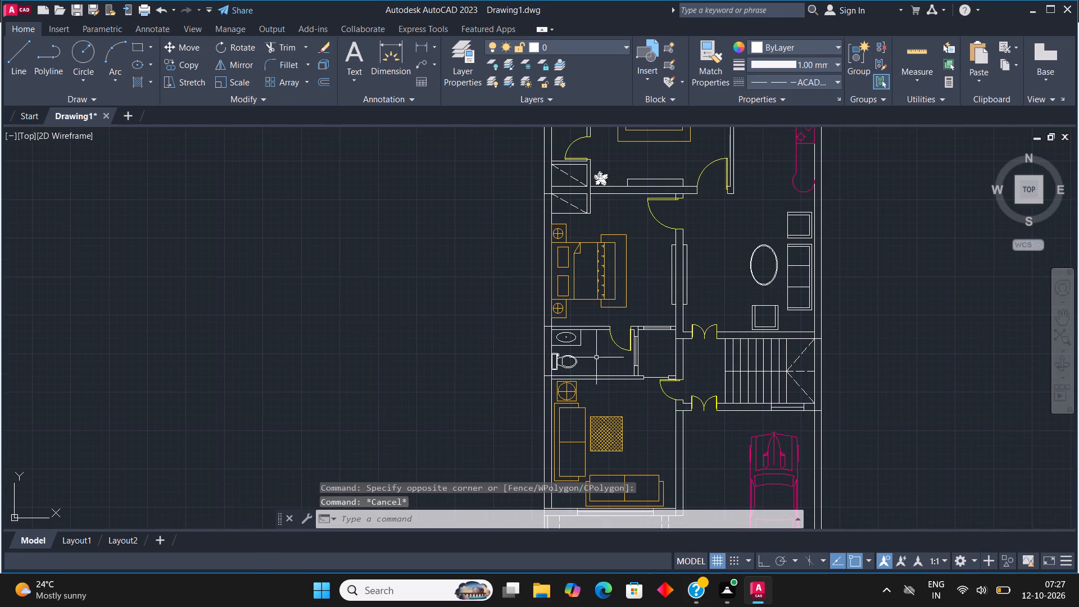
pyautogui.scroll(3, 571, 372)
pyautogui.click(569, 369)
pyautogui.click(528, 224)
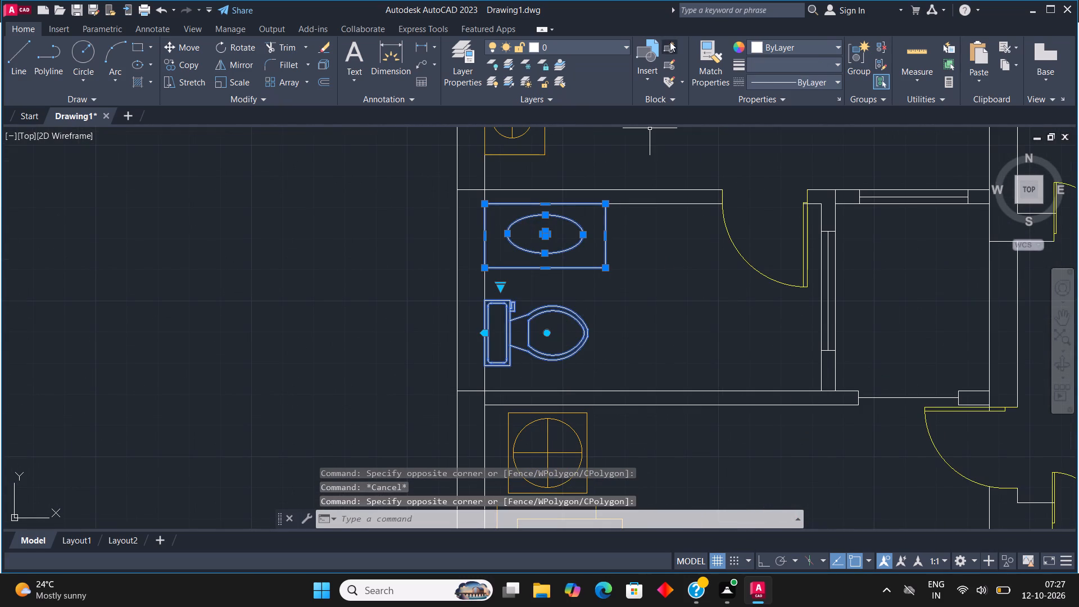
pyautogui.click(553, 48)
pyautogui.click(566, 97)
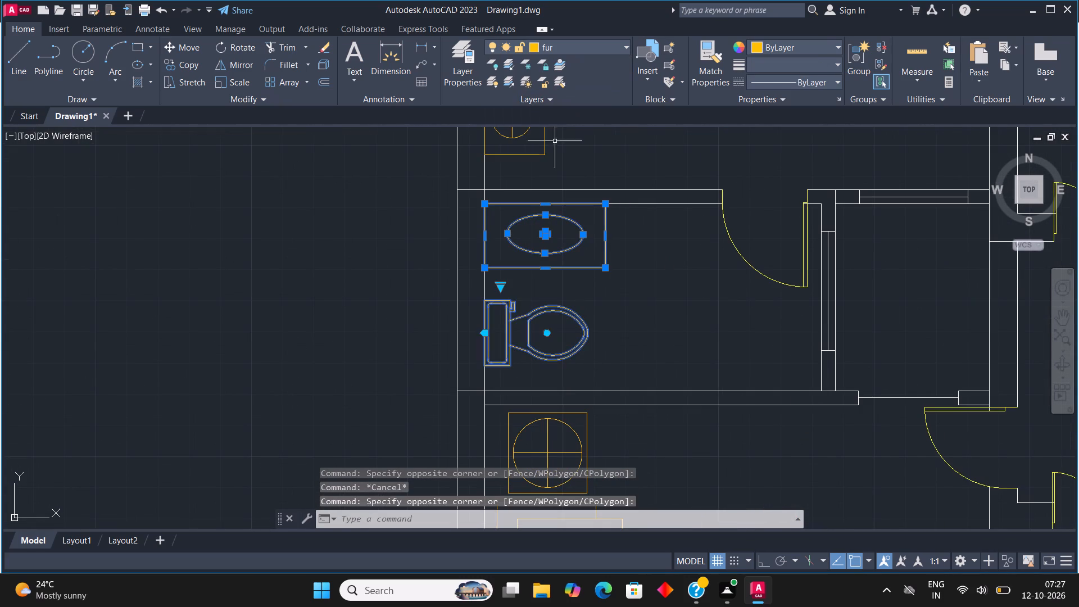
pyautogui.press('Escape')
# Move the two armchairs, three-seat sofa and oval table in the sitting area above the stairs to the fur layer.
pyautogui.scroll(-2, 509, 359)
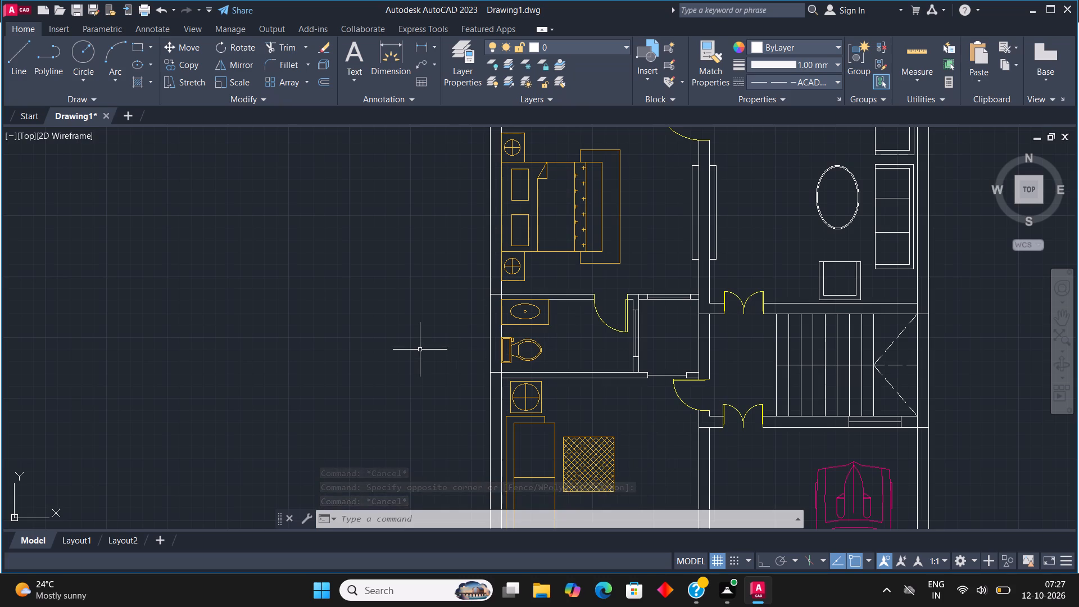
pyautogui.scroll(-1, 439, 344)
pyautogui.scroll(1, 724, 235)
pyautogui.scroll(2, 704, 370)
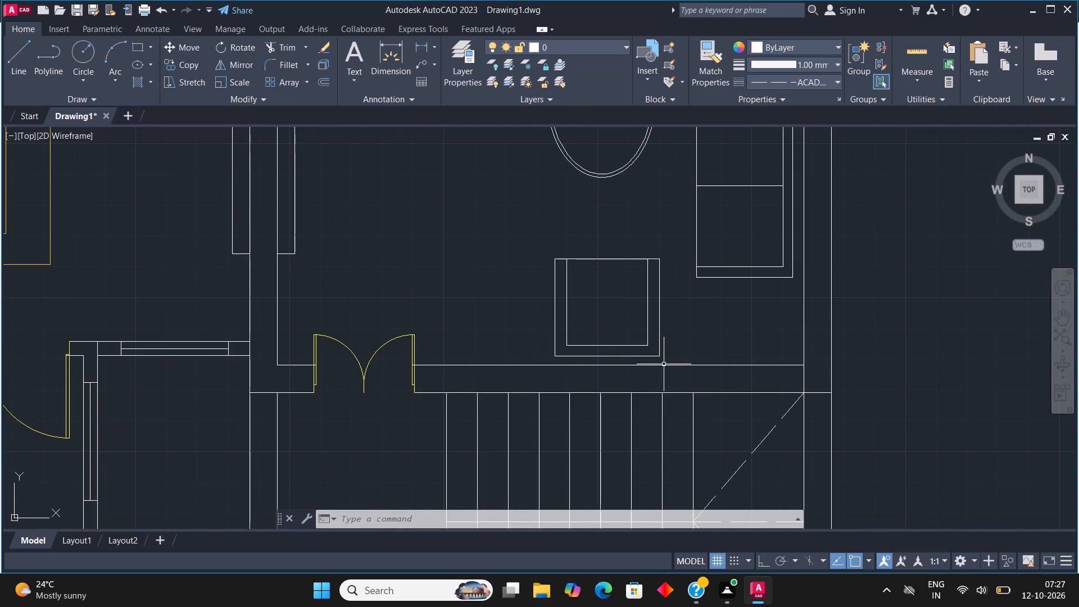
pyautogui.click(664, 358)
pyautogui.click(518, 224)
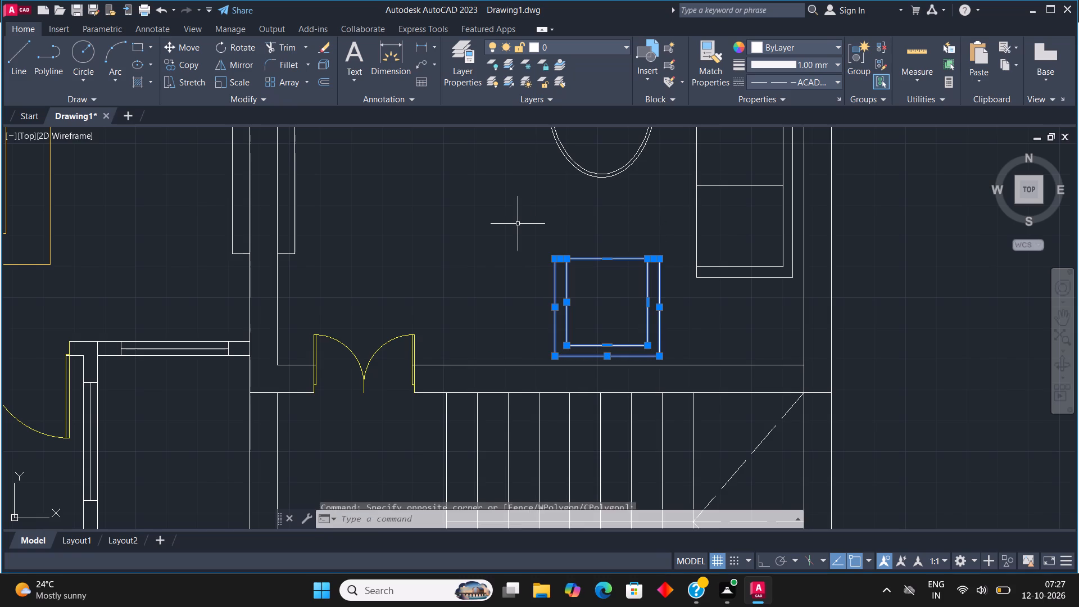
pyautogui.scroll(-1, 719, 365)
pyautogui.moveTo(691, 219); pyautogui.dragTo(624, 305, button='middle')
pyautogui.click(700, 407)
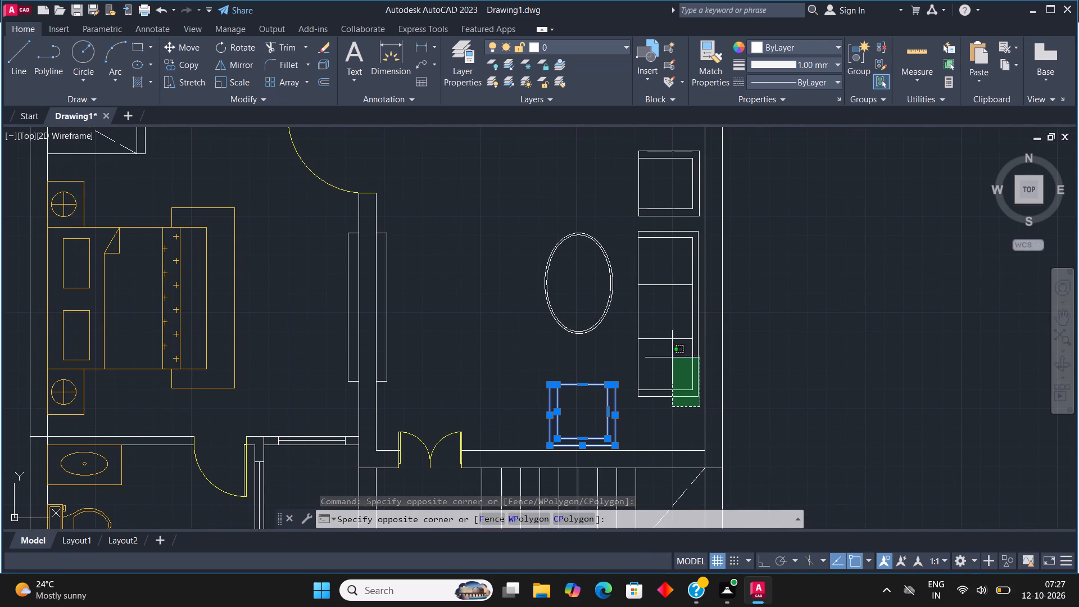
pyautogui.click(559, 140)
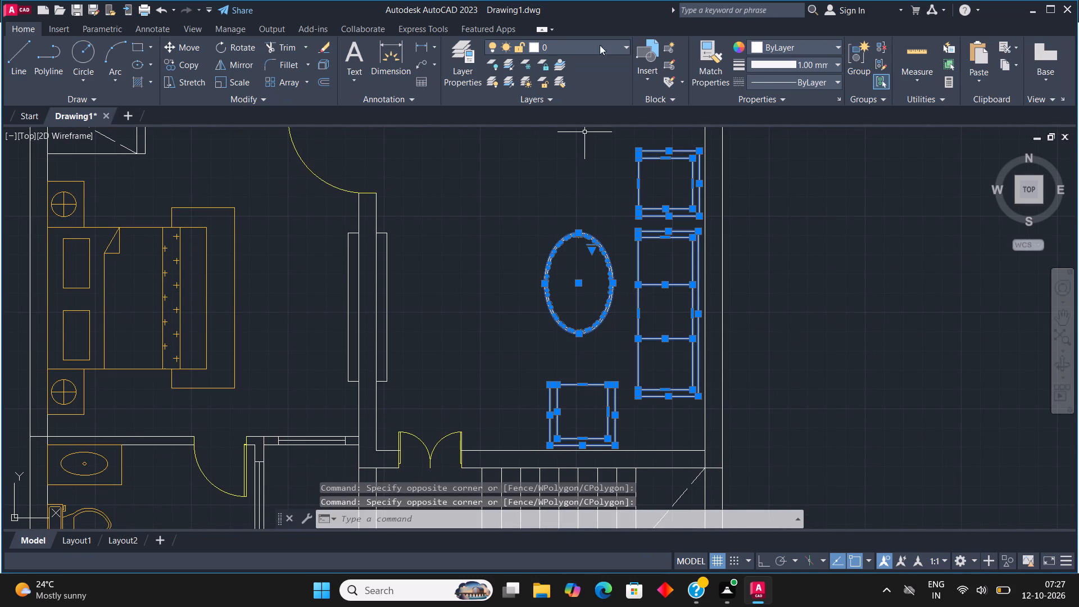
pyautogui.click(591, 42)
pyautogui.click(590, 97)
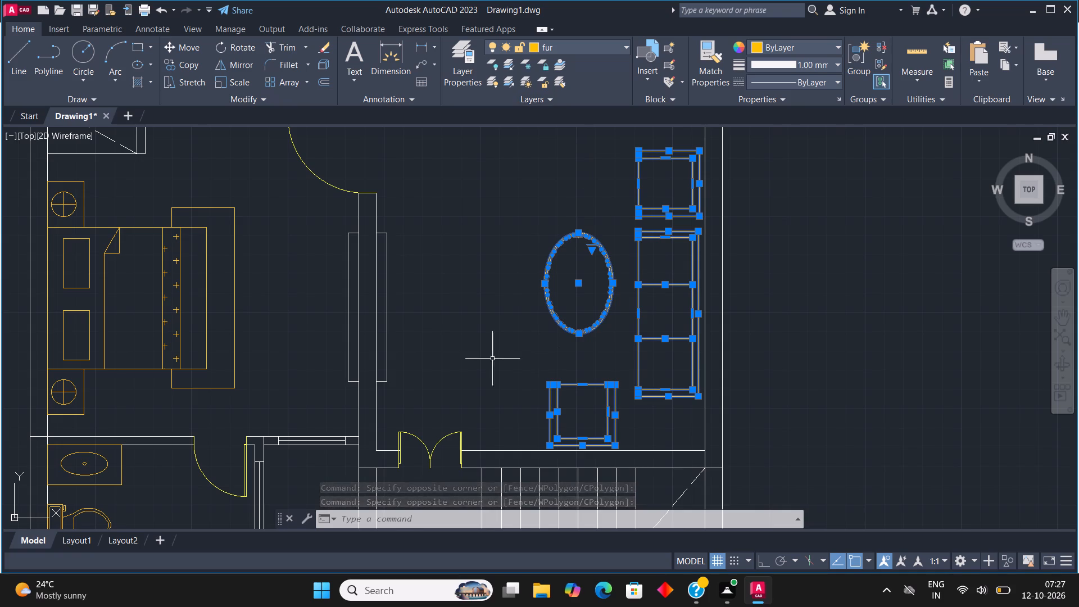
pyautogui.press('Escape')
# Move the upper bedroom's narrow wall unit and the two units flanking the lower bedroom's wall to the fur2 layer.
pyautogui.scroll(-3, 454, 246)
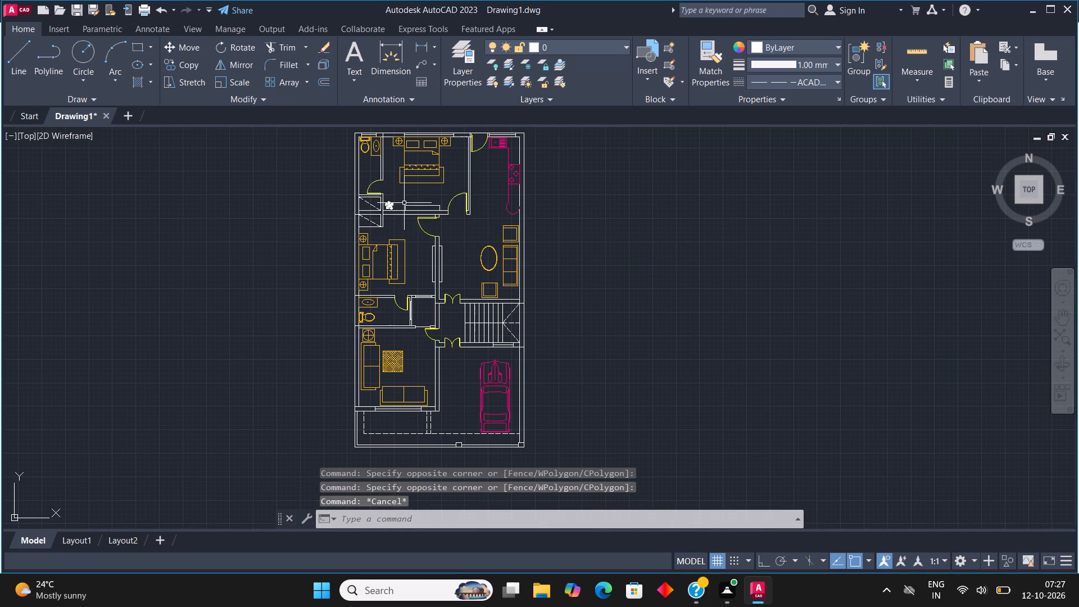
pyautogui.moveTo(356, 203); pyautogui.dragTo(542, 220, button='middle')
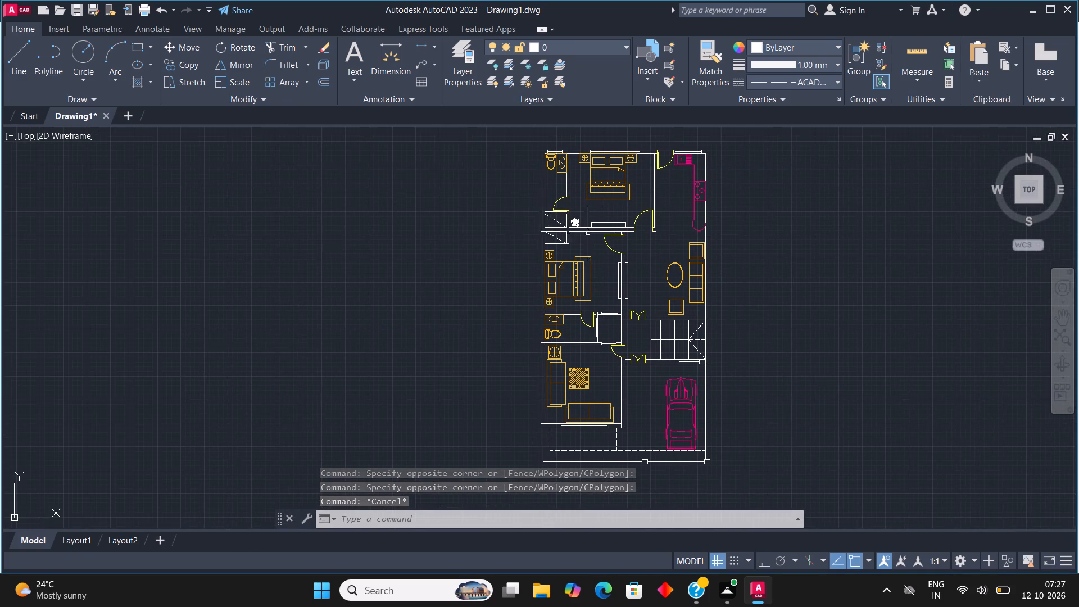
pyautogui.scroll(2, 598, 207)
pyautogui.click(605, 254)
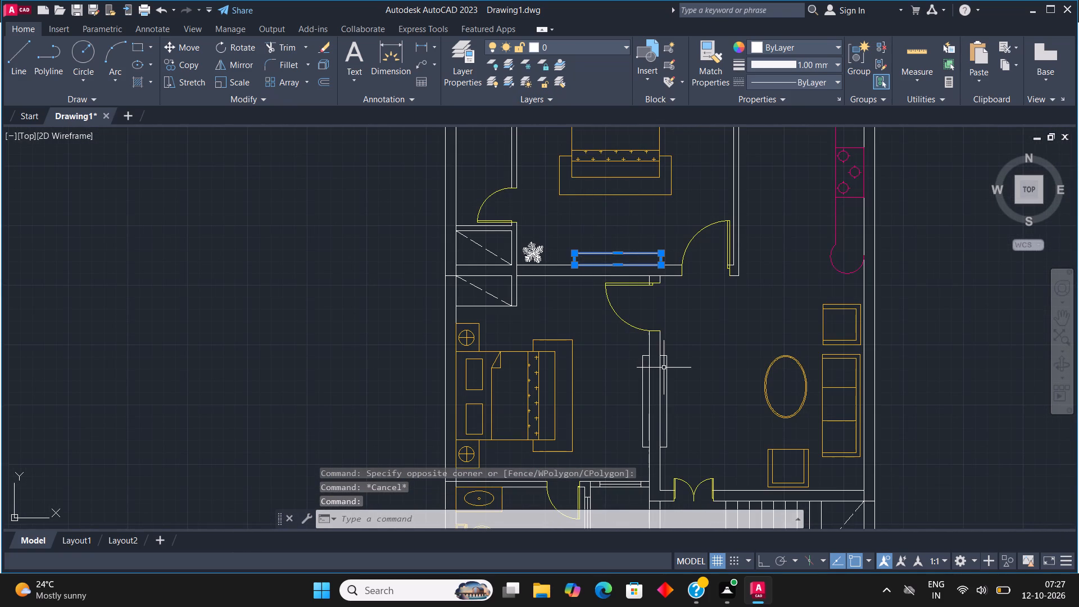
pyautogui.click(665, 368)
pyautogui.click(642, 374)
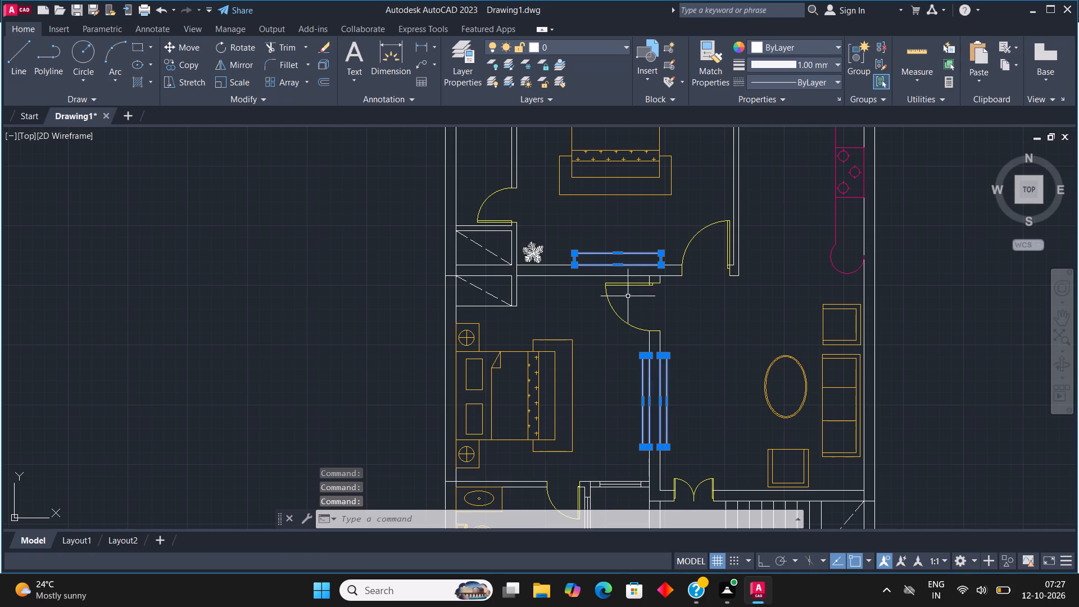
pyautogui.scroll(-1, 610, 272)
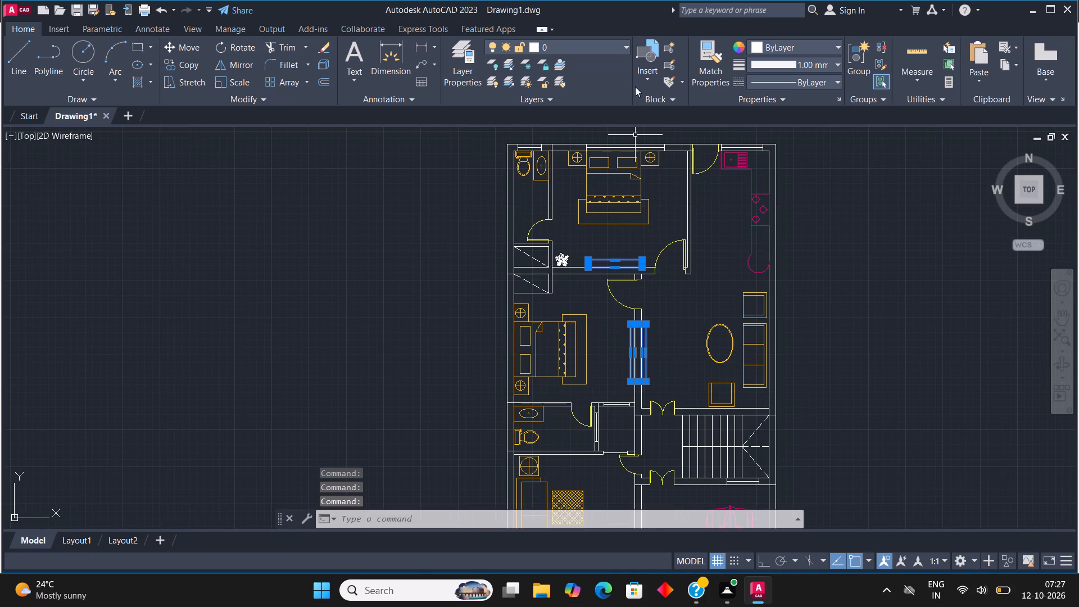
pyautogui.click(606, 43)
pyautogui.click(570, 111)
pyautogui.press('Escape')
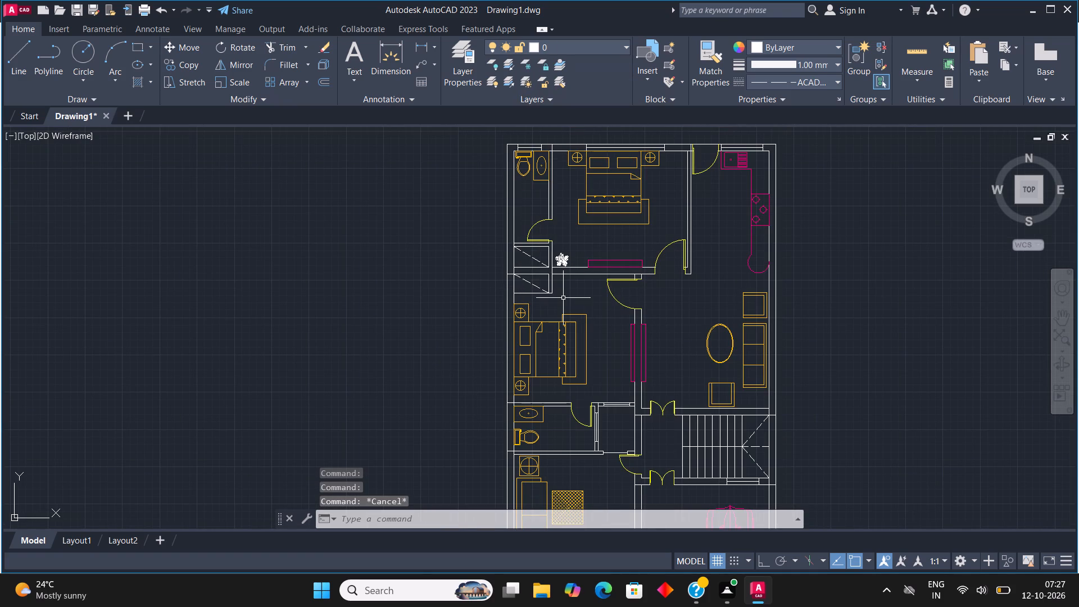
# Move the window above the toilet in the upper bathroom to the wind layer.
pyautogui.scroll(5, 518, 114)
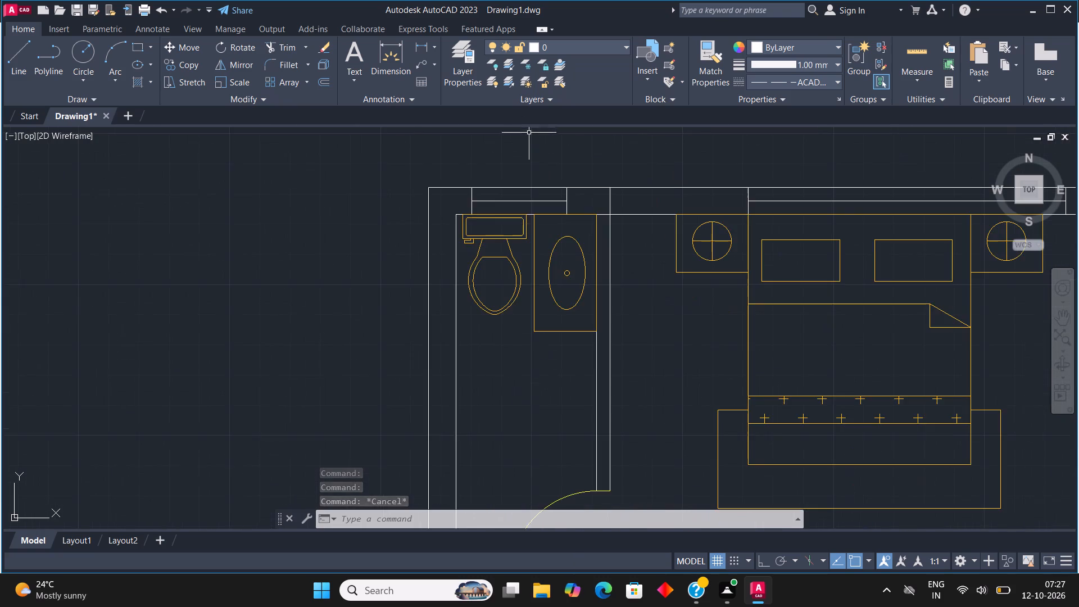
pyautogui.scroll(2, 529, 146)
pyautogui.click(347, 343)
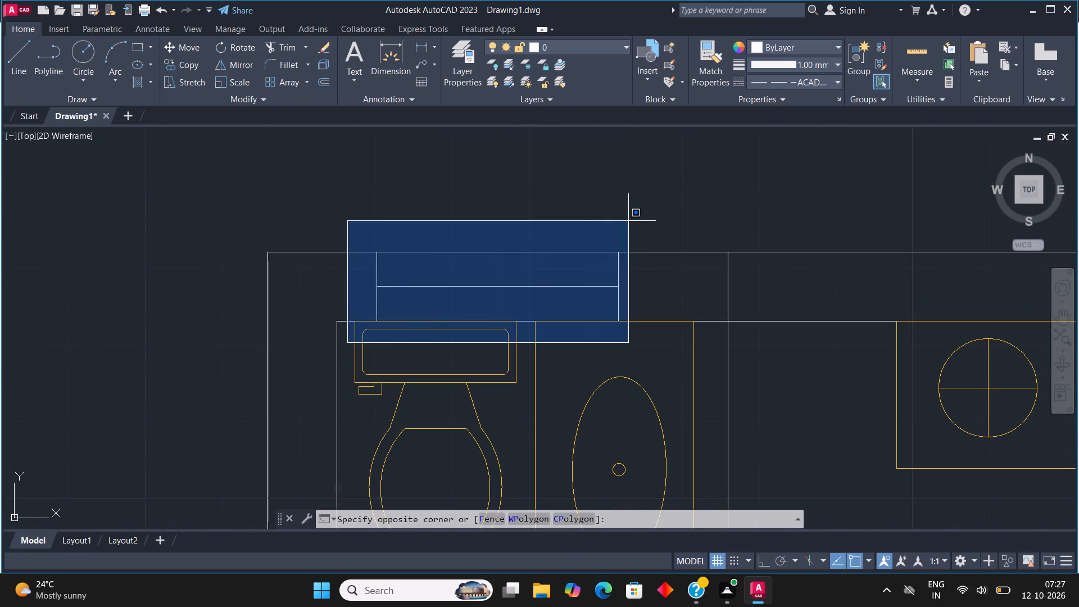
pyautogui.click(637, 206)
pyautogui.click(591, 40)
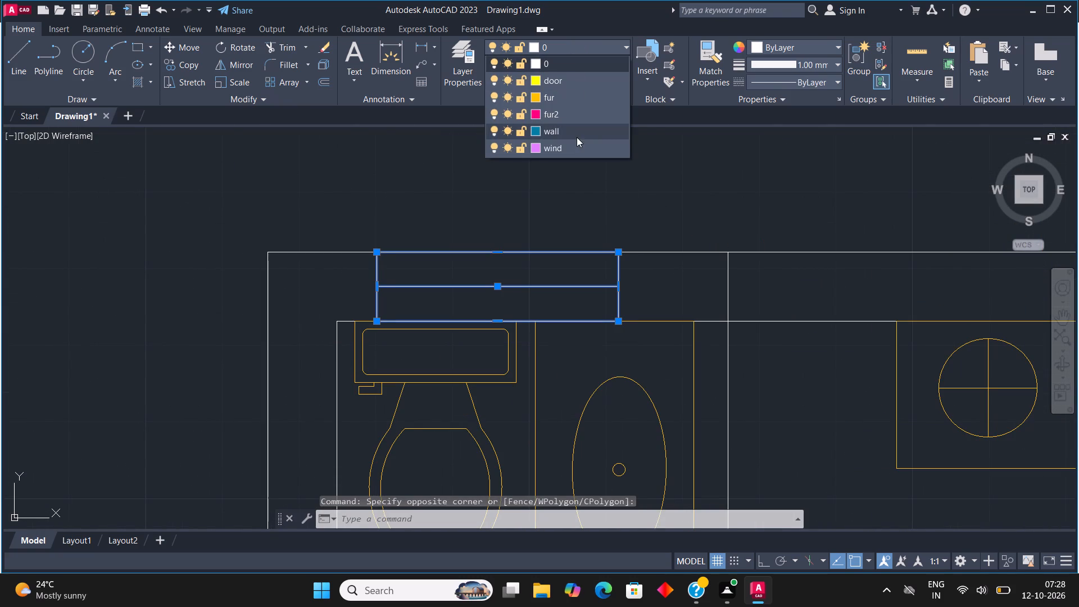
pyautogui.click(575, 146)
pyautogui.press('Escape')
# Move the window behind the upper bedroom's bed to the wind layer.
pyautogui.scroll(-2, 210, 433)
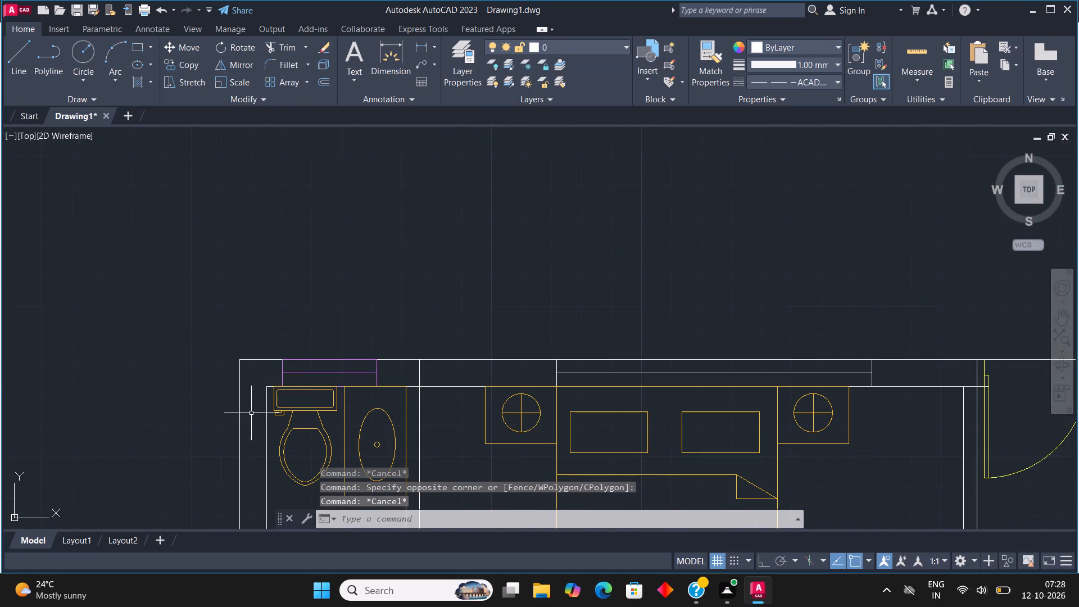
pyautogui.scroll(1, 554, 393)
pyautogui.click(548, 394)
pyautogui.scroll(-1, 576, 361)
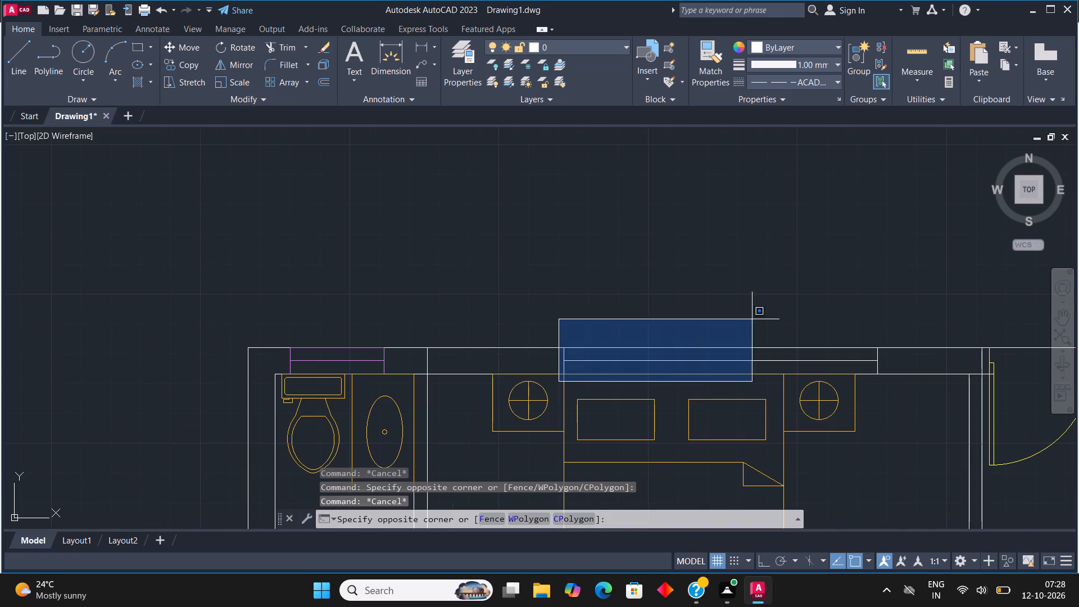
pyautogui.click(901, 320)
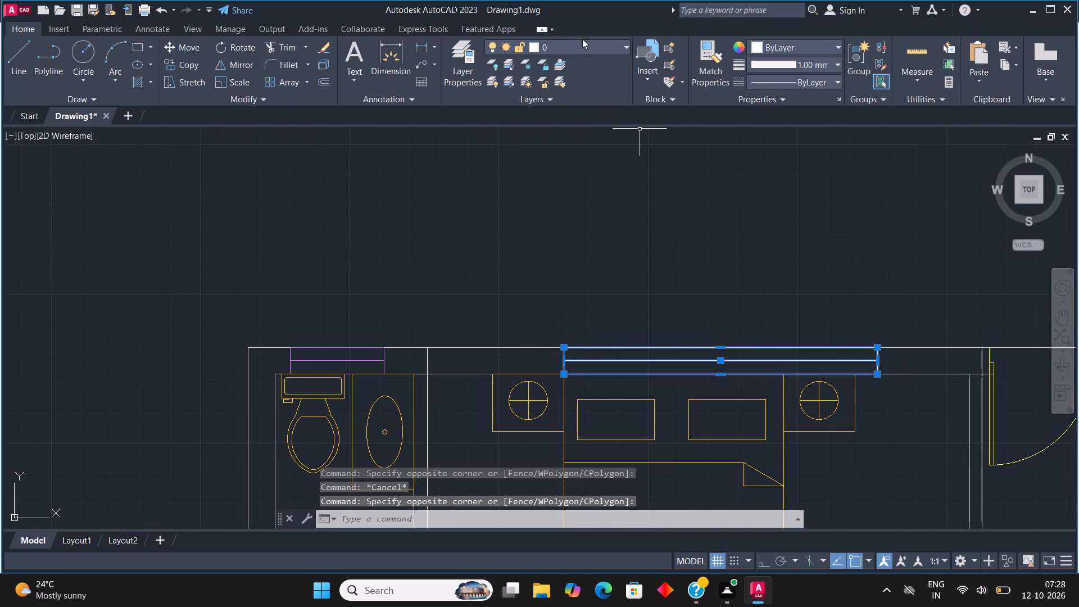
pyautogui.click(582, 39)
pyautogui.click(590, 45)
pyautogui.click(583, 147)
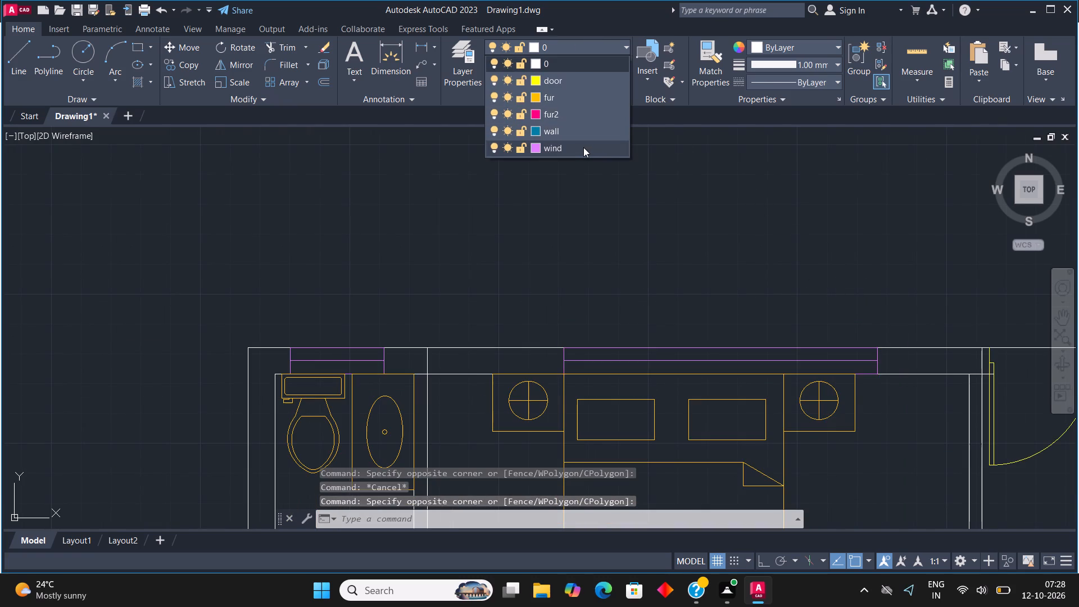
# Move the window behind the kitchen sink to the wind layer.
pyautogui.press('Escape')
pyautogui.scroll(-2, 398, 282)
pyautogui.scroll(4, 674, 305)
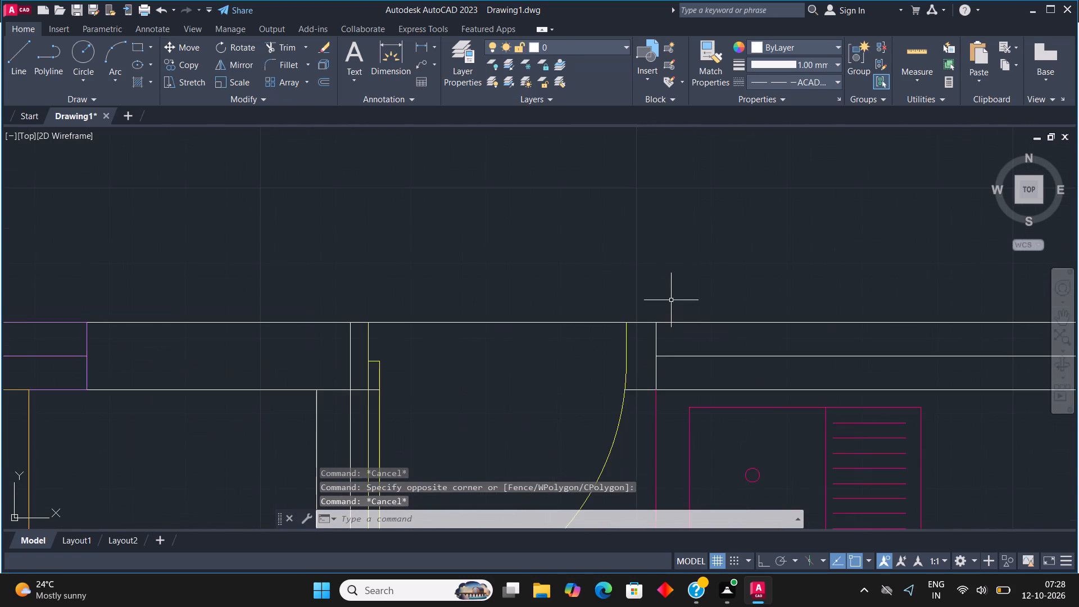
pyautogui.click(641, 406)
pyautogui.scroll(-1, 644, 371)
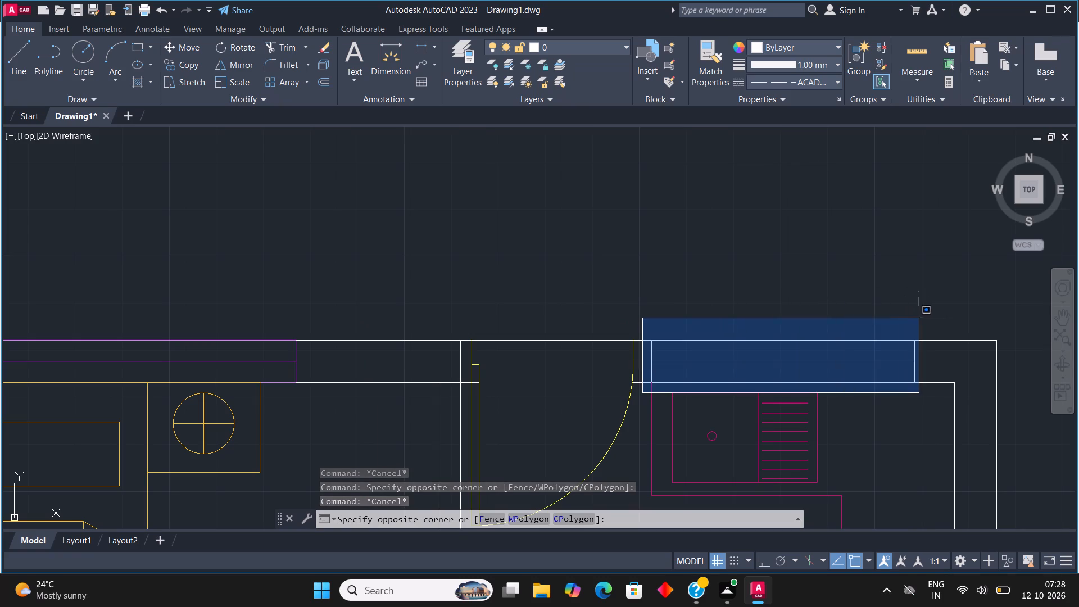
pyautogui.click(919, 318)
pyautogui.click(596, 44)
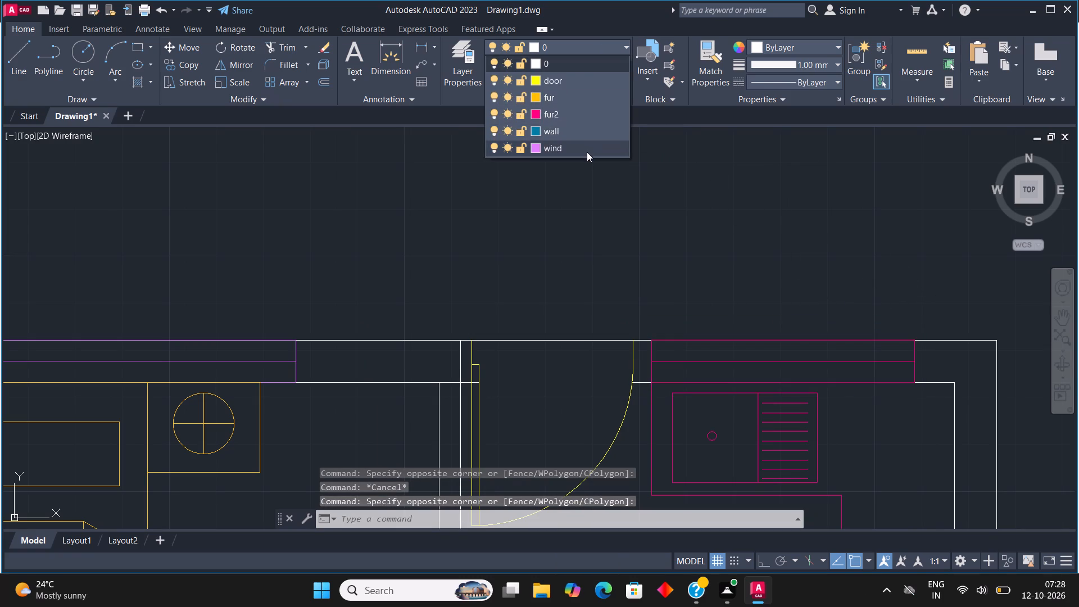
pyautogui.click(587, 153)
pyautogui.press('Escape')
# Move the window in the upper wall of the small shaft beside the lower bathroom to the wind layer.
pyautogui.scroll(-2, 420, 324)
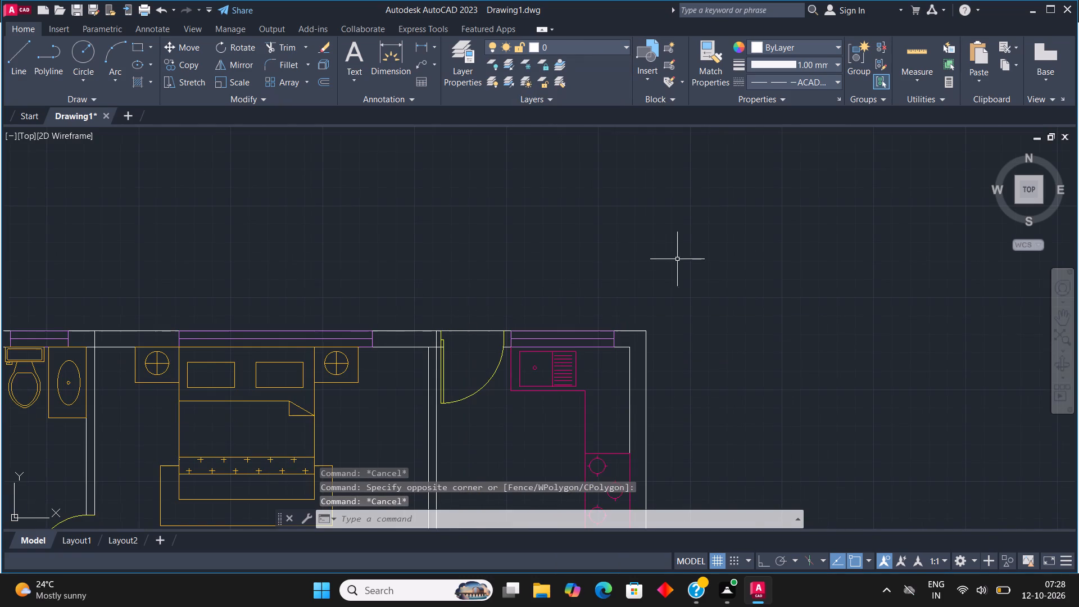
pyautogui.scroll(-1, 680, 259)
pyautogui.moveTo(640, 344); pyautogui.dragTo(664, 187, button='middle')
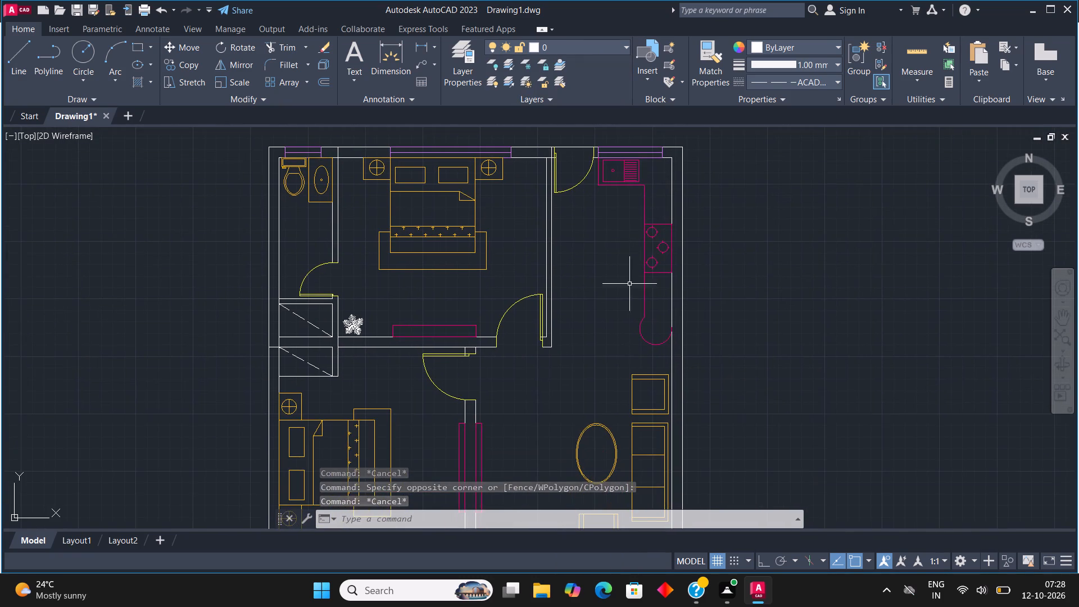
pyautogui.moveTo(587, 361); pyautogui.dragTo(656, 154, button='middle')
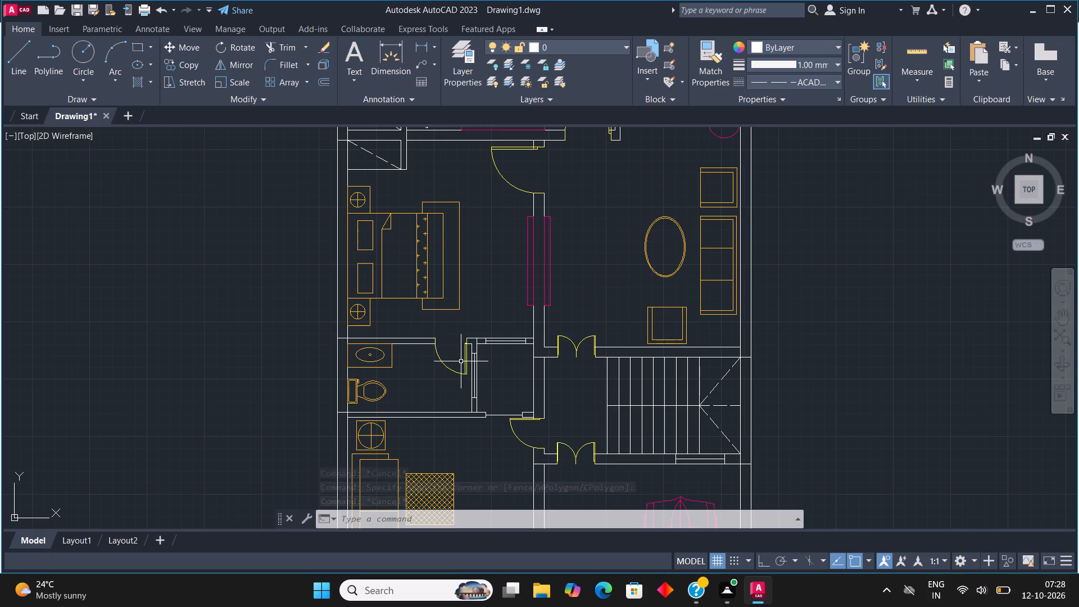
pyautogui.scroll(4, 482, 346)
pyautogui.click(479, 343)
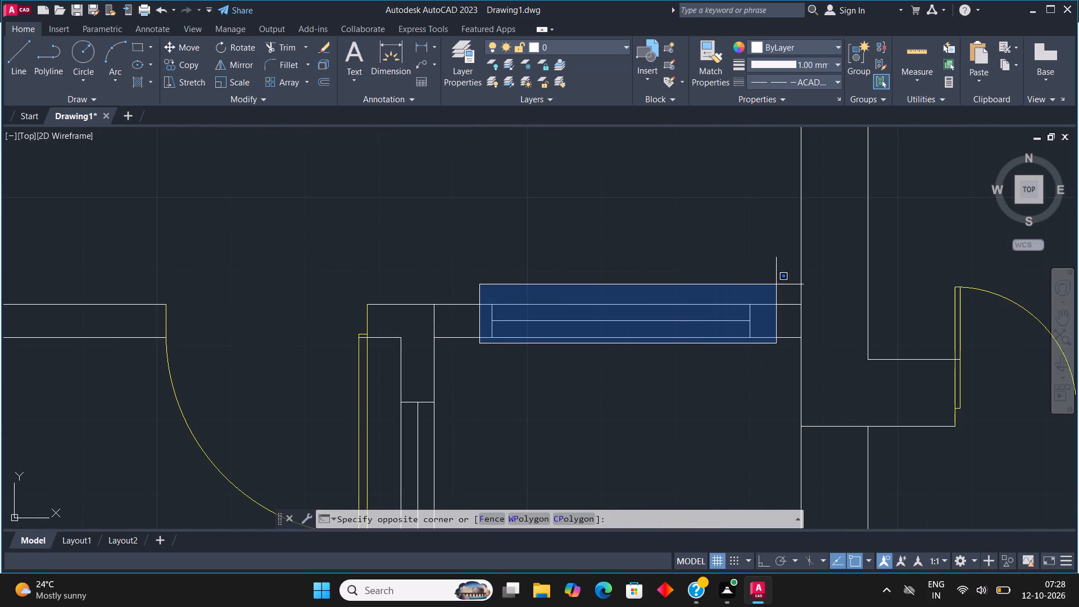
pyautogui.click(776, 284)
pyautogui.click(570, 47)
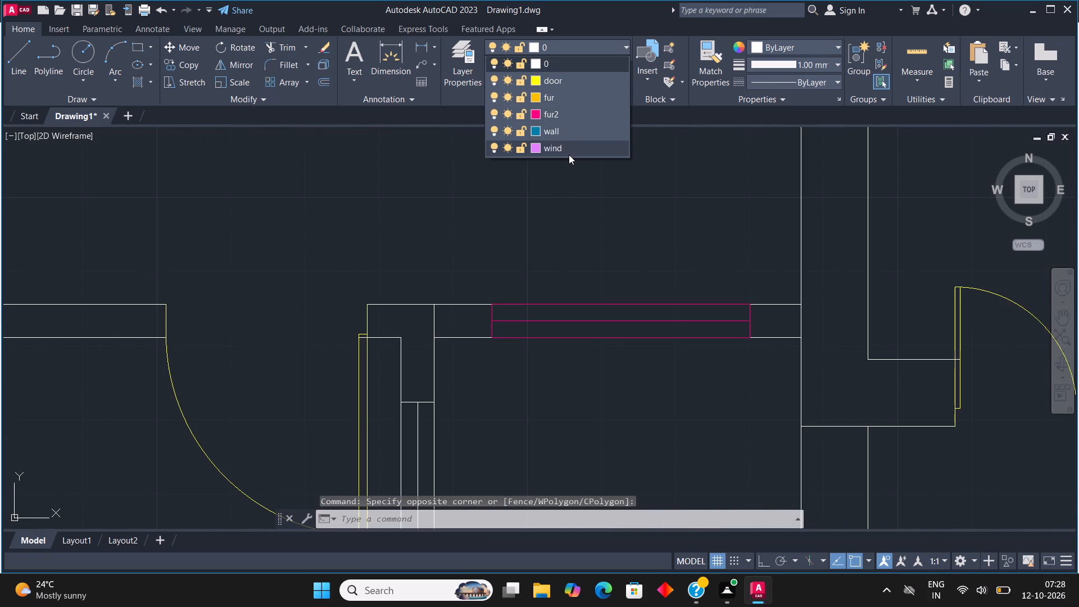
pyautogui.click(568, 148)
pyautogui.press('Escape')
# Move the window in the wall between the lower bathroom and the small shaft to the wind layer.
pyautogui.scroll(-2, 556, 199)
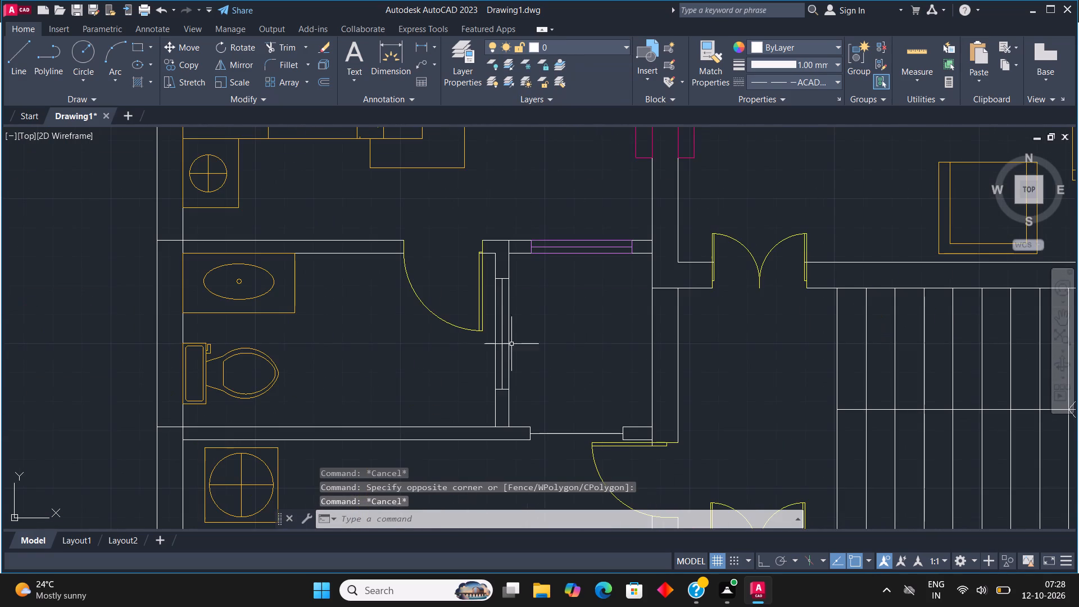
pyautogui.click(487, 398)
pyautogui.click(520, 260)
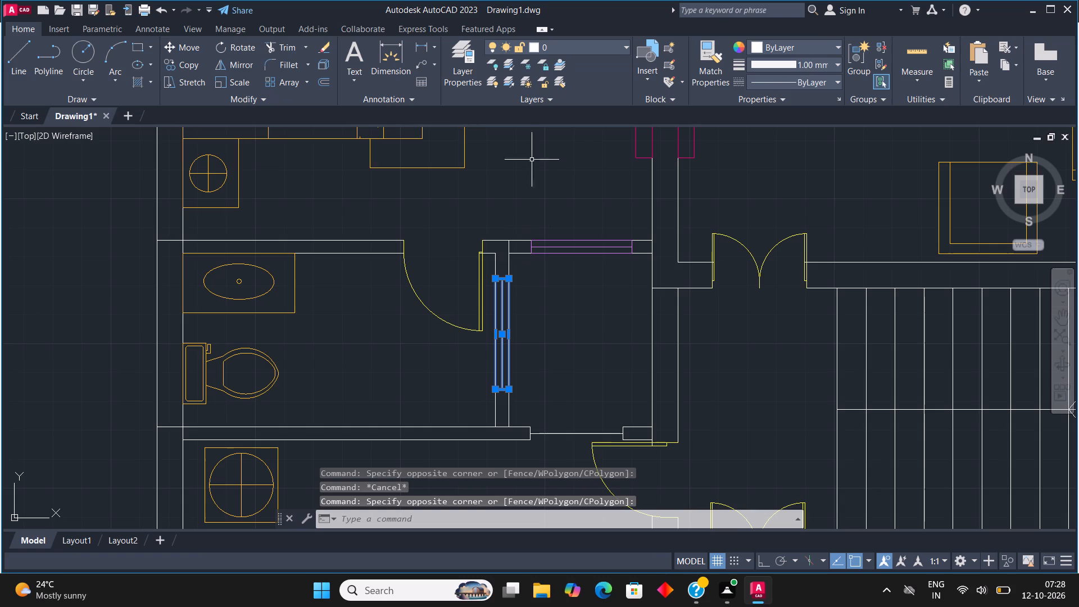
pyautogui.click(570, 43)
pyautogui.click(568, 143)
pyautogui.press('Escape')
# Move the front window behind the two-seat sofa in the lower living room to the wind layer.
pyautogui.scroll(-2, 415, 248)
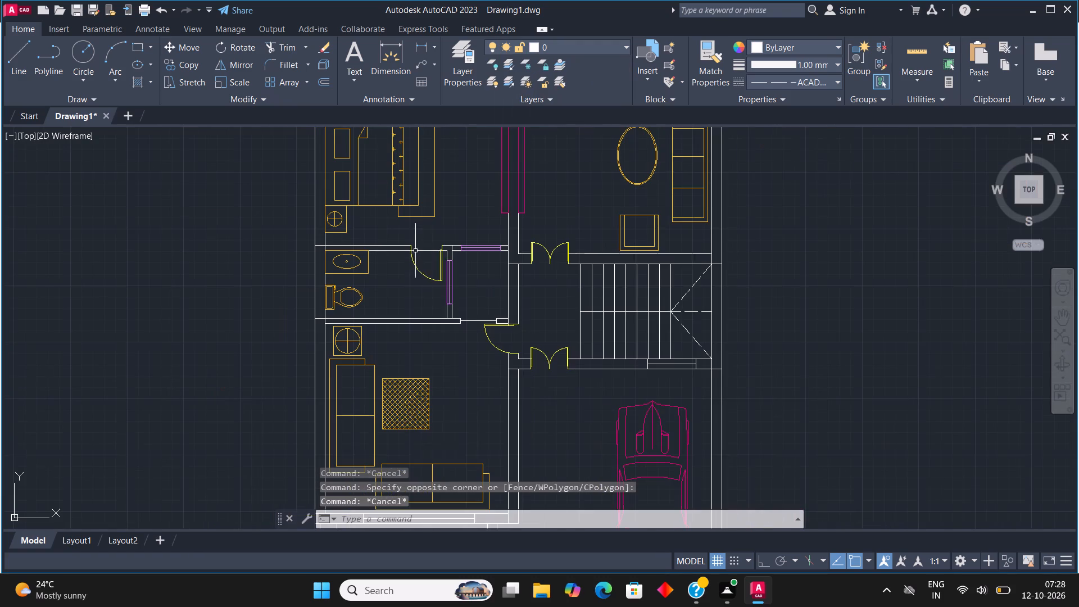
pyautogui.moveTo(452, 303); pyautogui.dragTo(458, 212, button='middle')
pyautogui.moveTo(472, 420); pyautogui.dragTo(496, 364, button='middle')
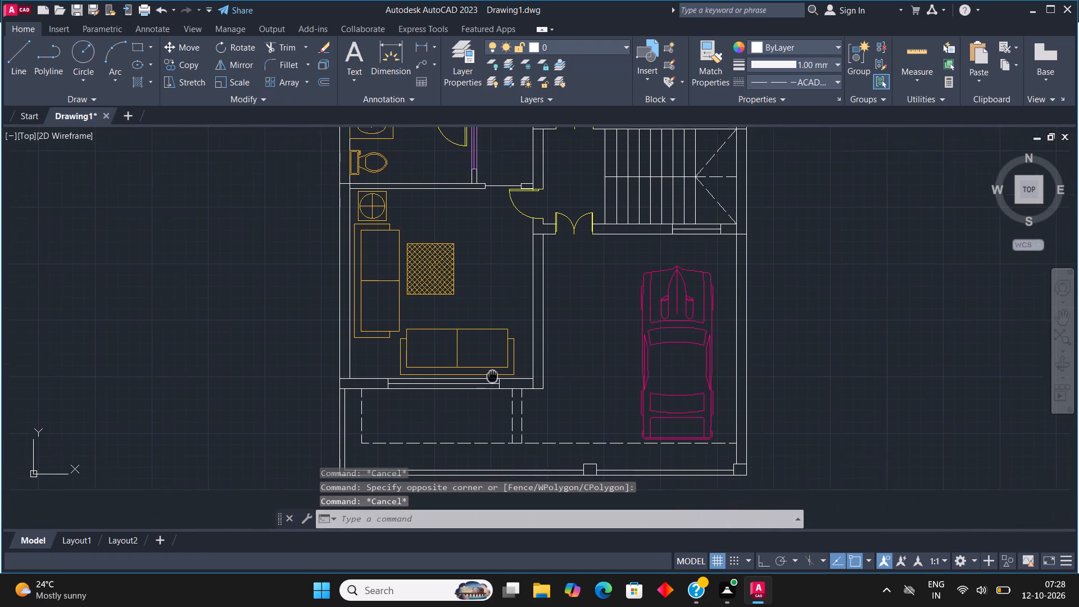
pyautogui.moveTo(496, 364); pyautogui.dragTo(496, 360, button='middle')
pyautogui.scroll(2, 383, 372)
pyautogui.click(378, 388)
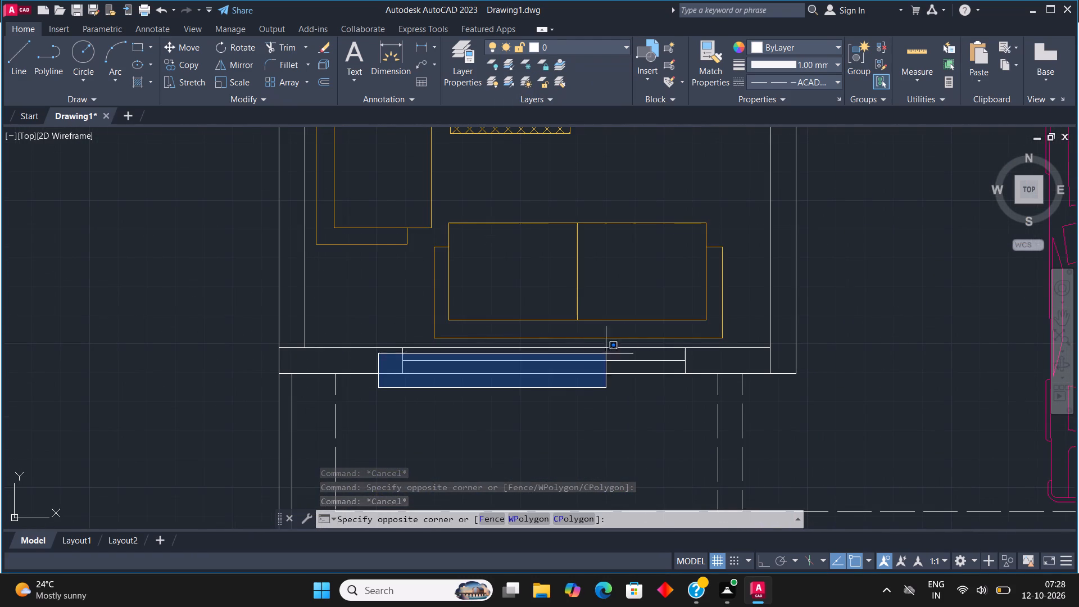
pyautogui.click(711, 338)
pyautogui.click(586, 51)
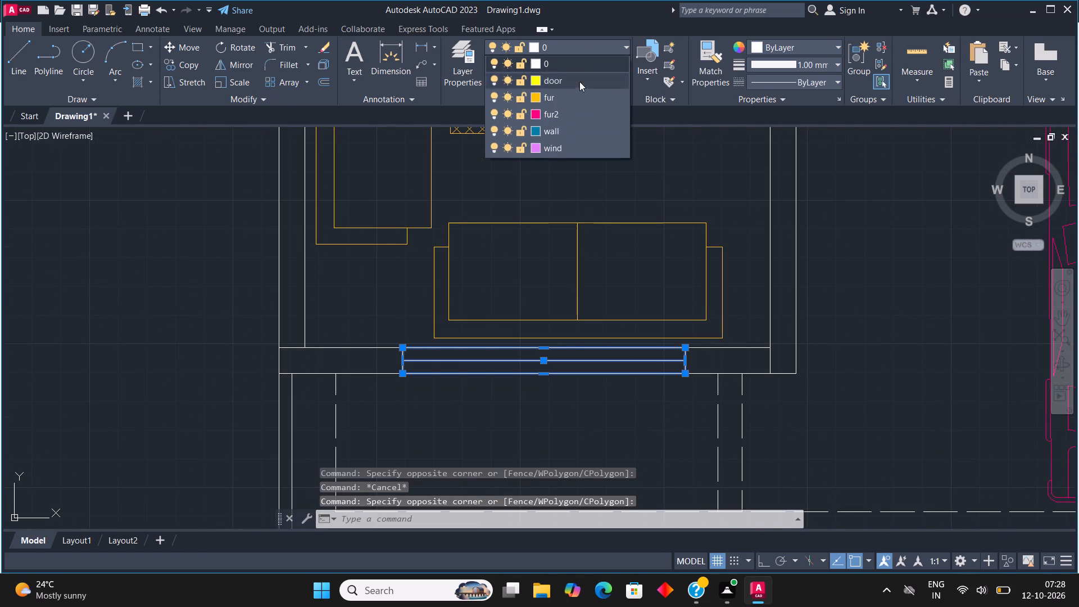
pyautogui.click(578, 150)
pyautogui.press('Escape')
# Move the window in the wall between the staircase and the car porch to the wind layer.
pyautogui.scroll(-2, 351, 306)
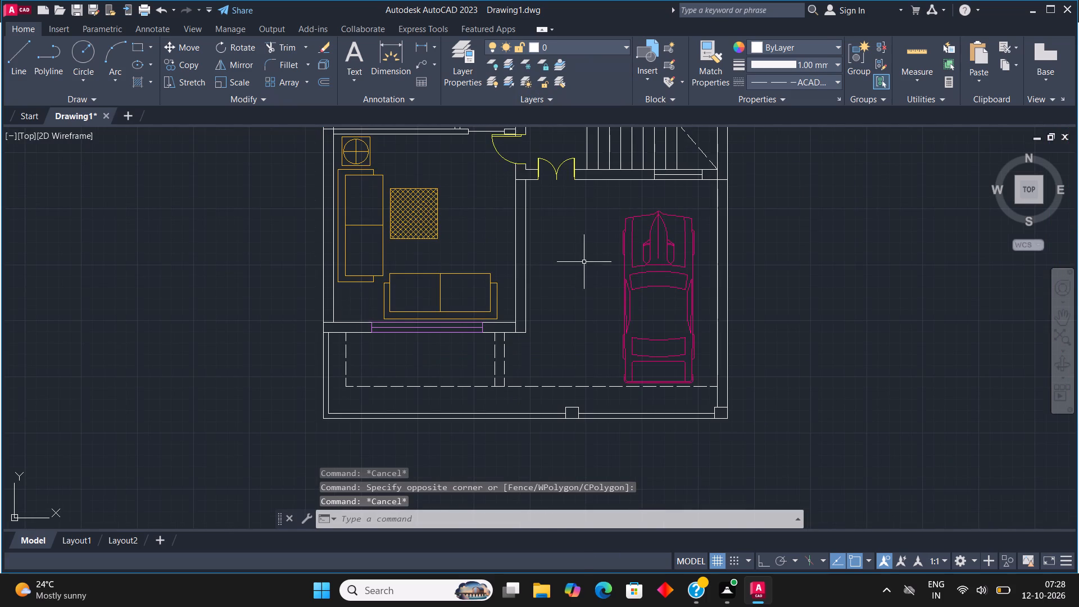
pyautogui.moveTo(637, 201); pyautogui.dragTo(631, 281, button='middle')
pyautogui.scroll(2, 660, 220)
pyautogui.click(589, 355)
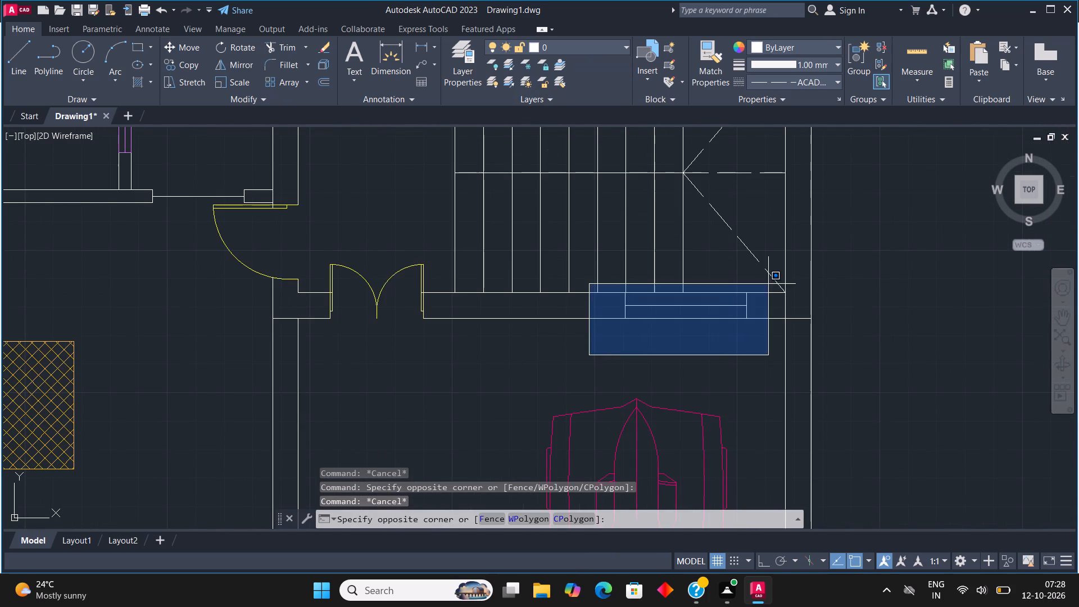
pyautogui.click(757, 287)
pyautogui.click(559, 51)
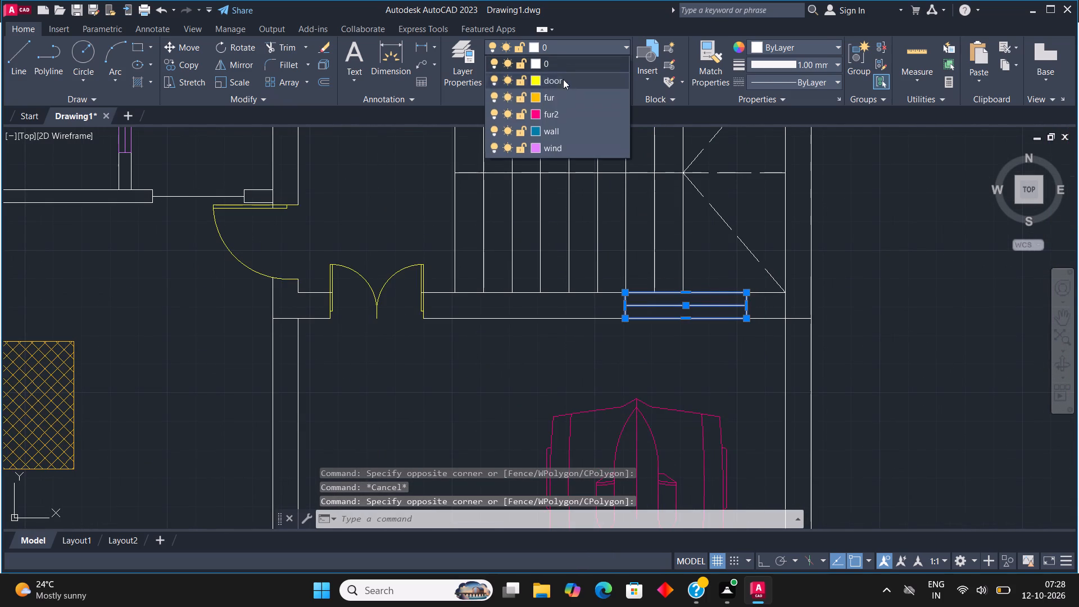
pyautogui.click(569, 149)
pyautogui.press('Escape')
# Make wall the current layer.
pyautogui.scroll(-1, 568, 247)
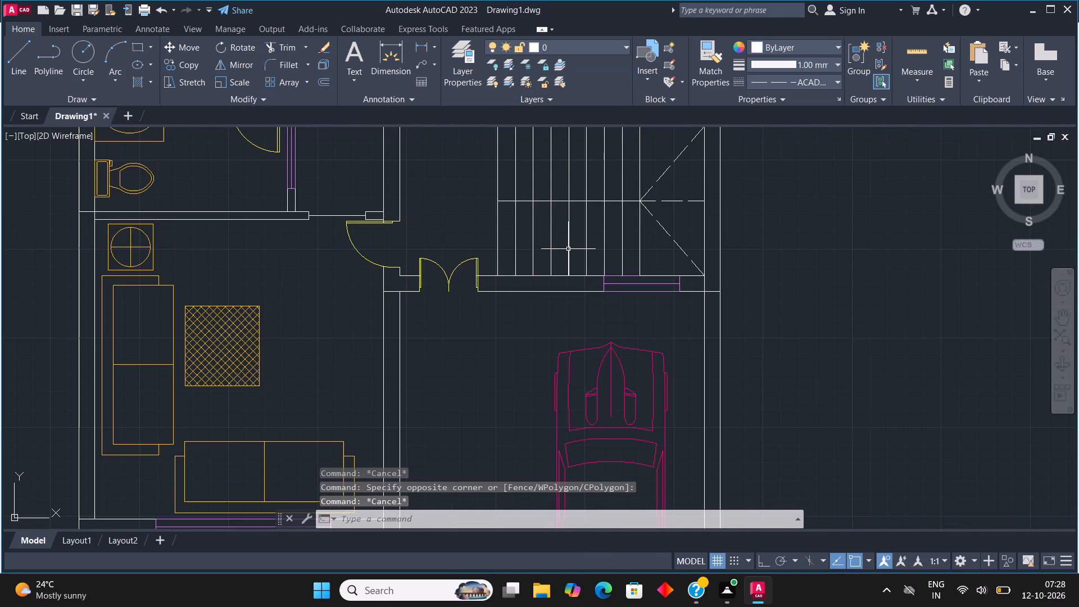
pyautogui.scroll(-2, 568, 250)
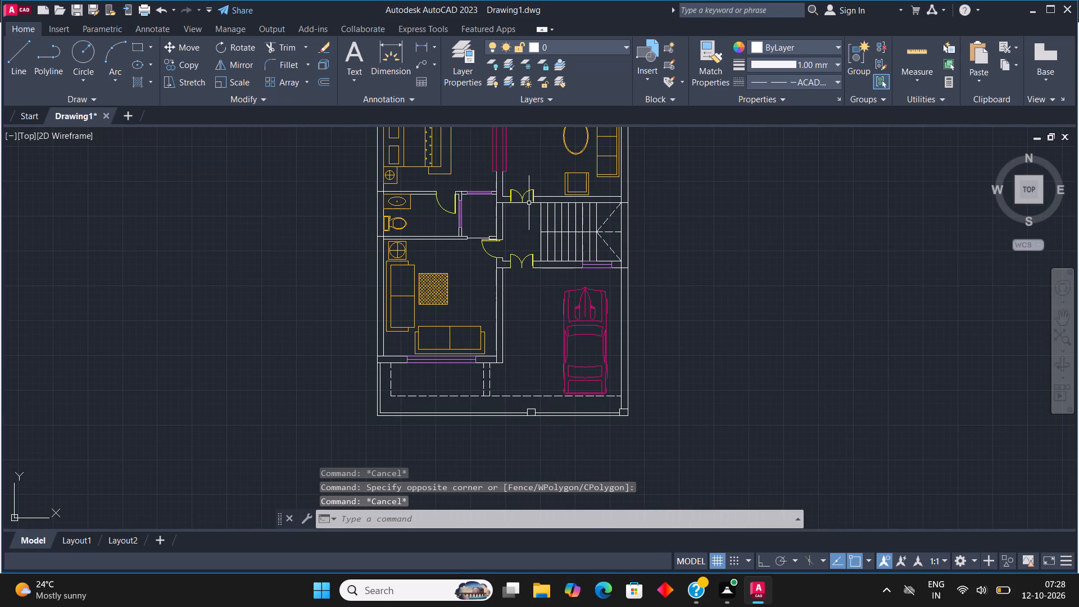
pyautogui.moveTo(534, 211); pyautogui.dragTo(543, 360, button='middle')
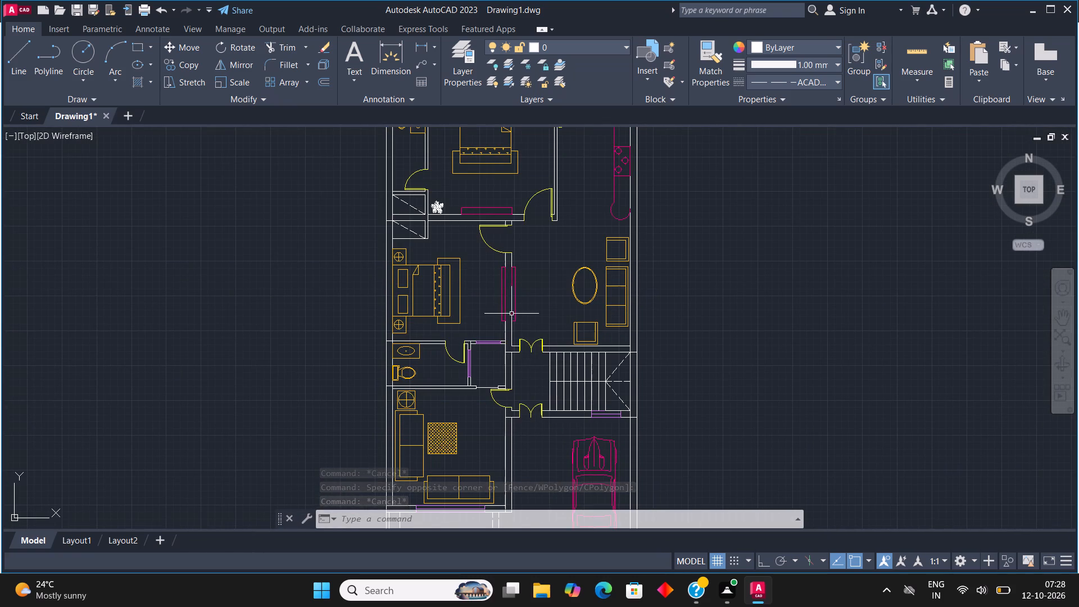
pyautogui.moveTo(478, 209); pyautogui.dragTo(492, 368, button='middle')
pyautogui.scroll(1, 478, 357)
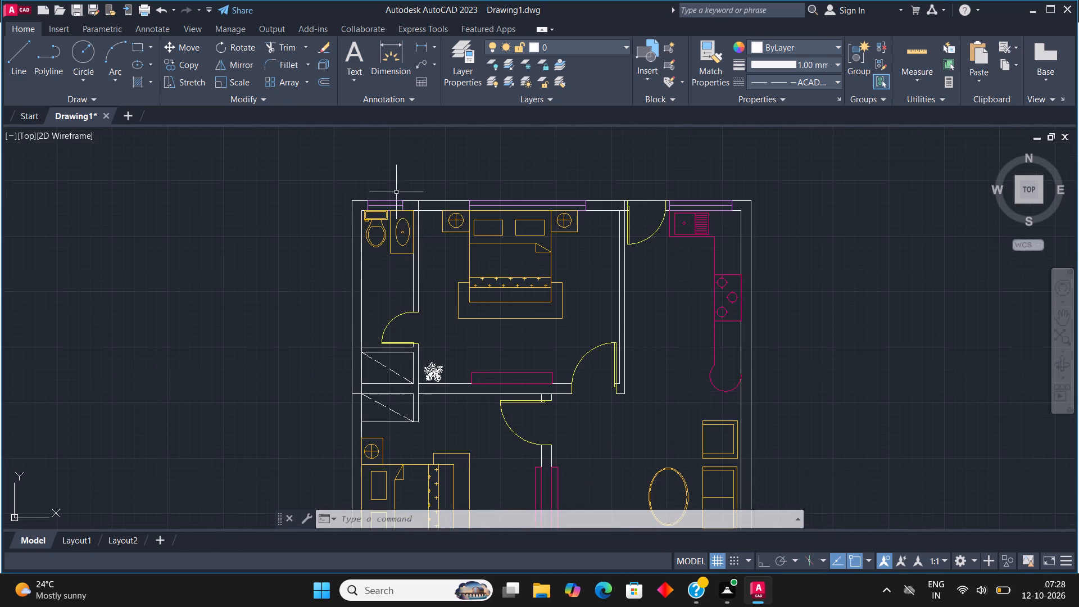
pyautogui.scroll(2, 396, 187)
pyautogui.click(561, 44)
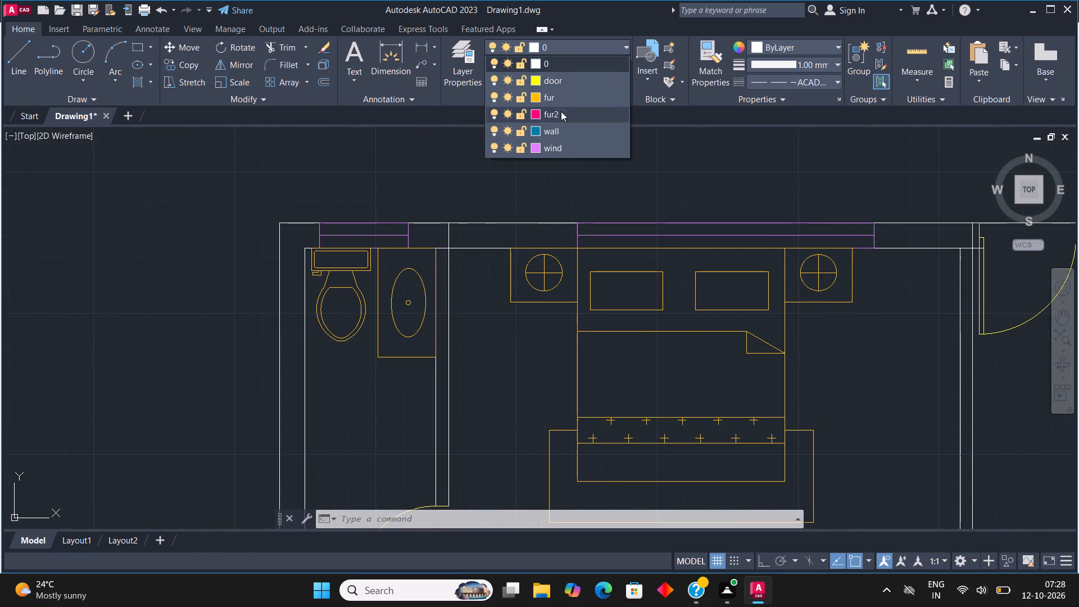
pyautogui.click(576, 132)
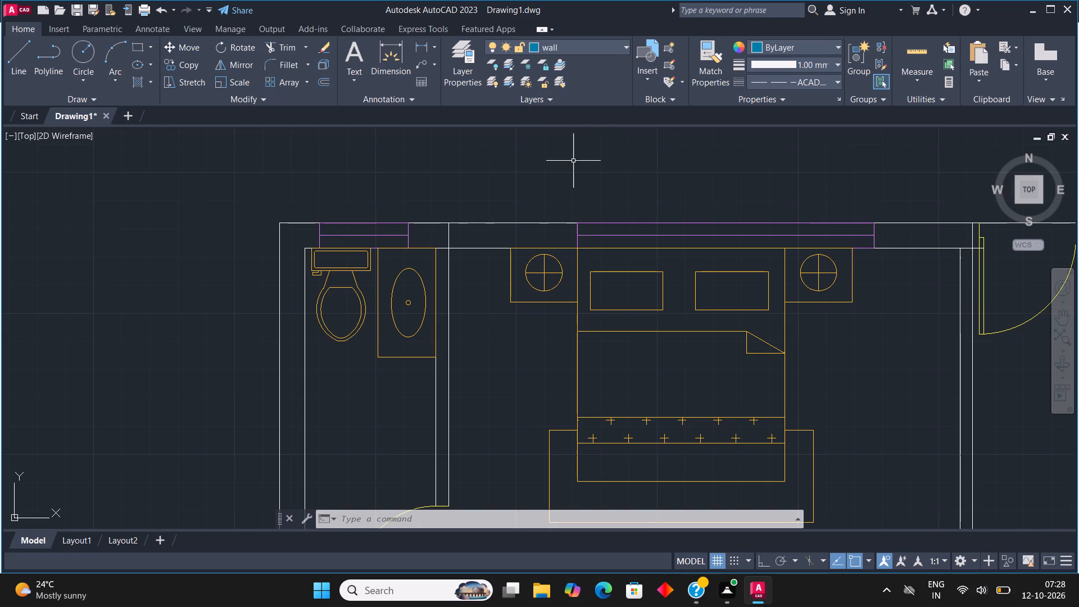
# Hatch the top outer wall with the SOLID pattern from the bathroom window to the bedroom window and from there to the kitchen's outer door.
pyautogui.press('h')
pyautogui.press('Return')
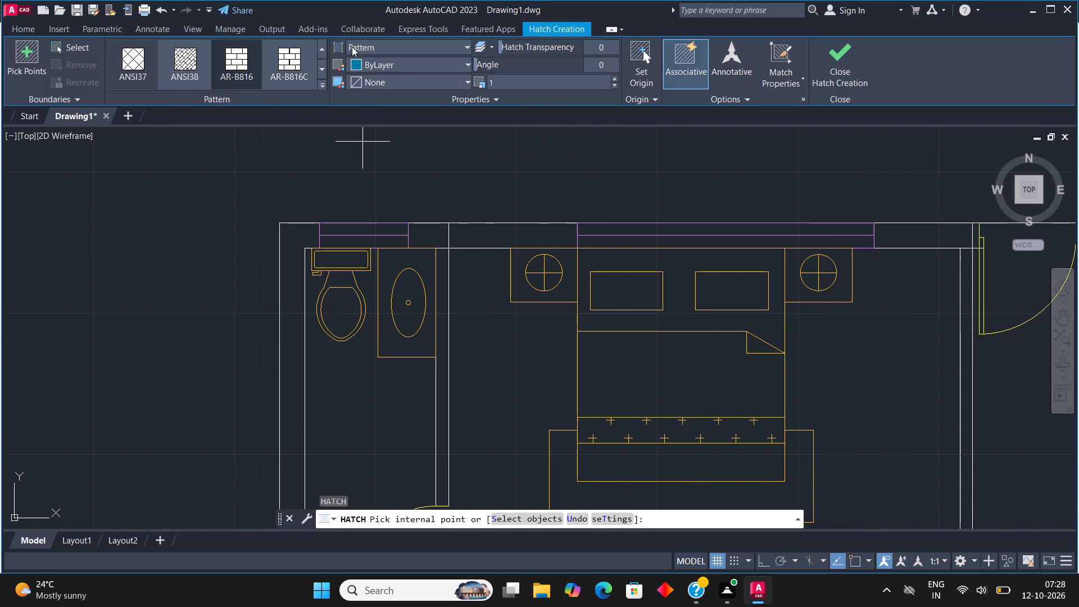
pyautogui.click(327, 45)
pyautogui.click(327, 45)
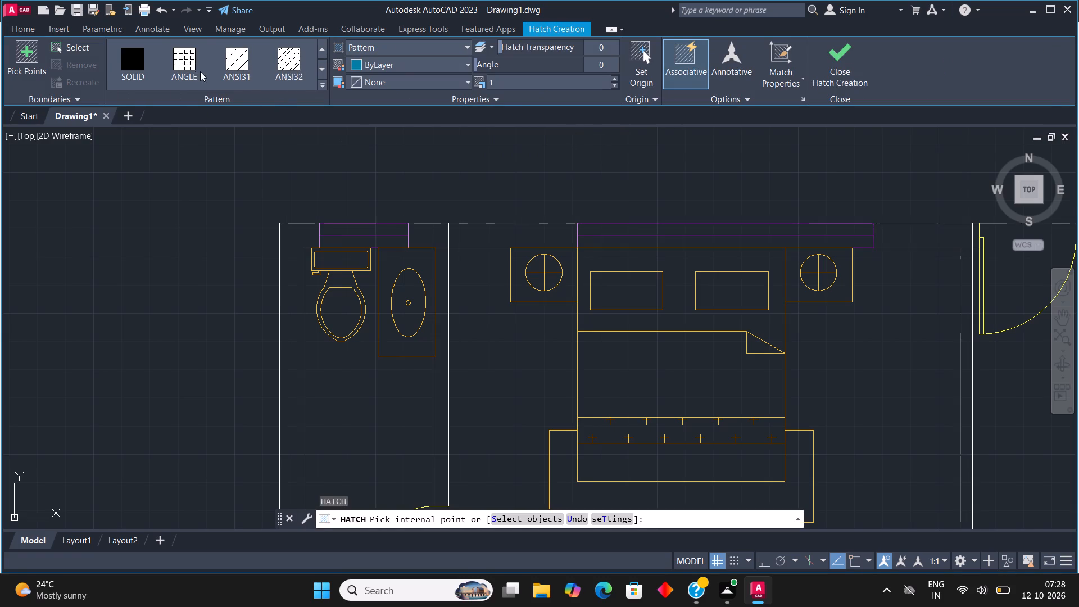
pyautogui.click(126, 42)
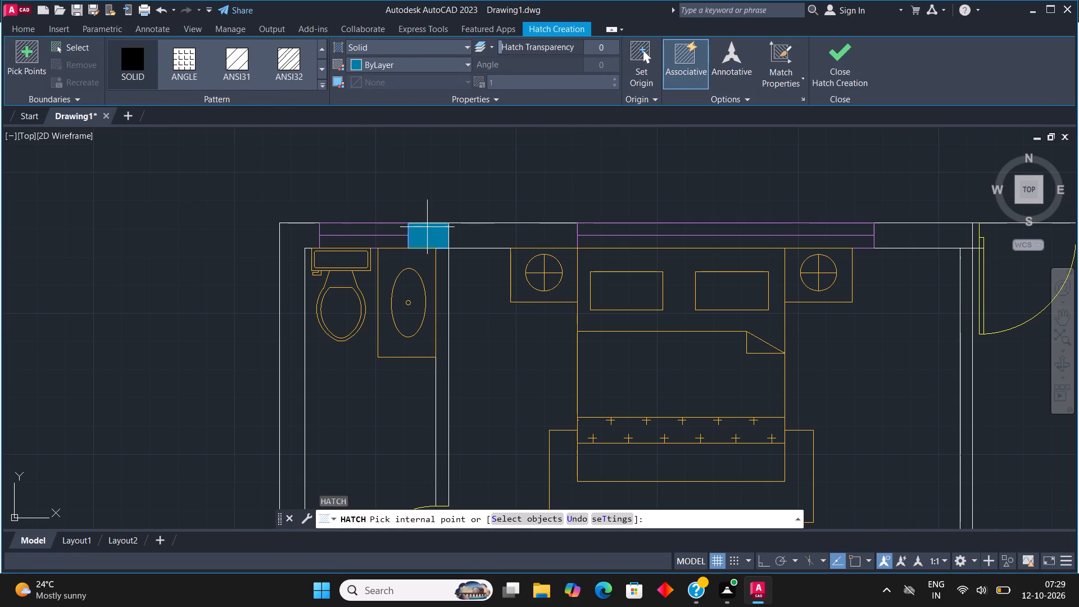
pyautogui.click(427, 227)
pyautogui.click(497, 223)
pyautogui.click(679, 194)
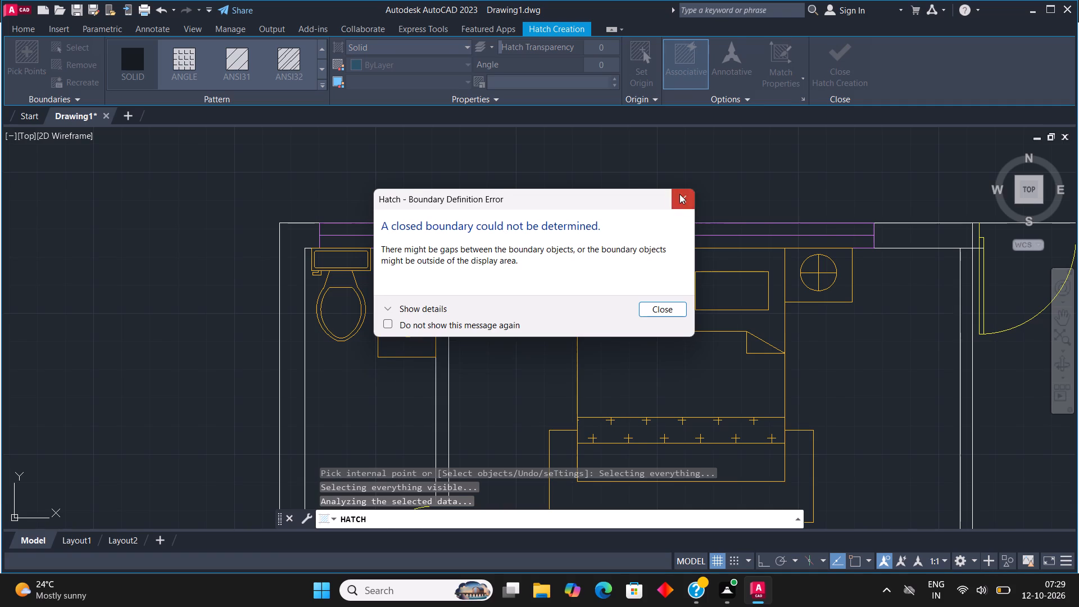
pyautogui.click(507, 235)
pyautogui.scroll(-1, 507, 234)
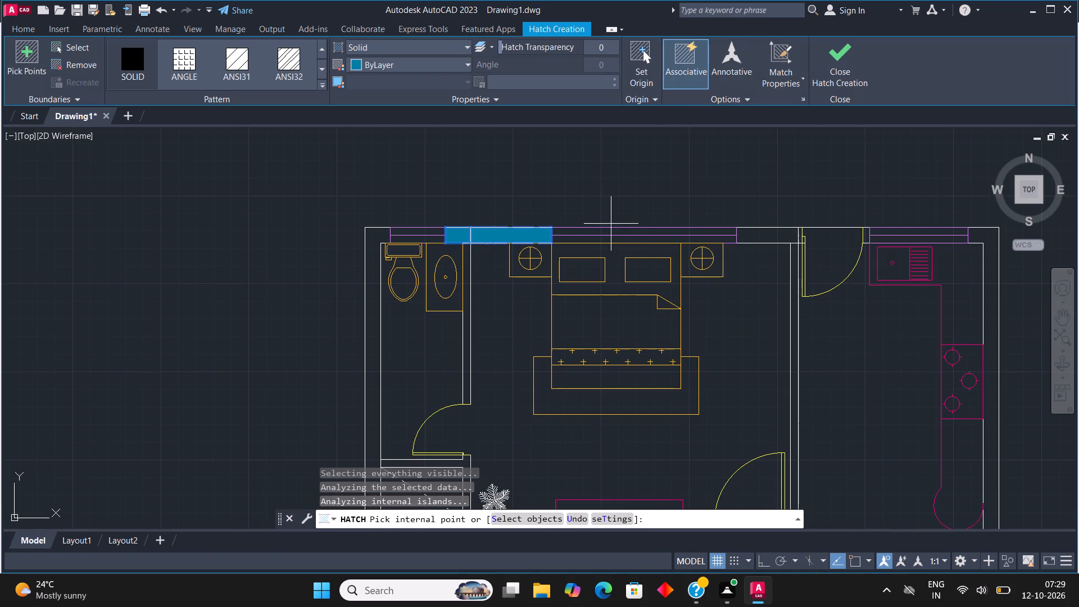
pyautogui.click(761, 237)
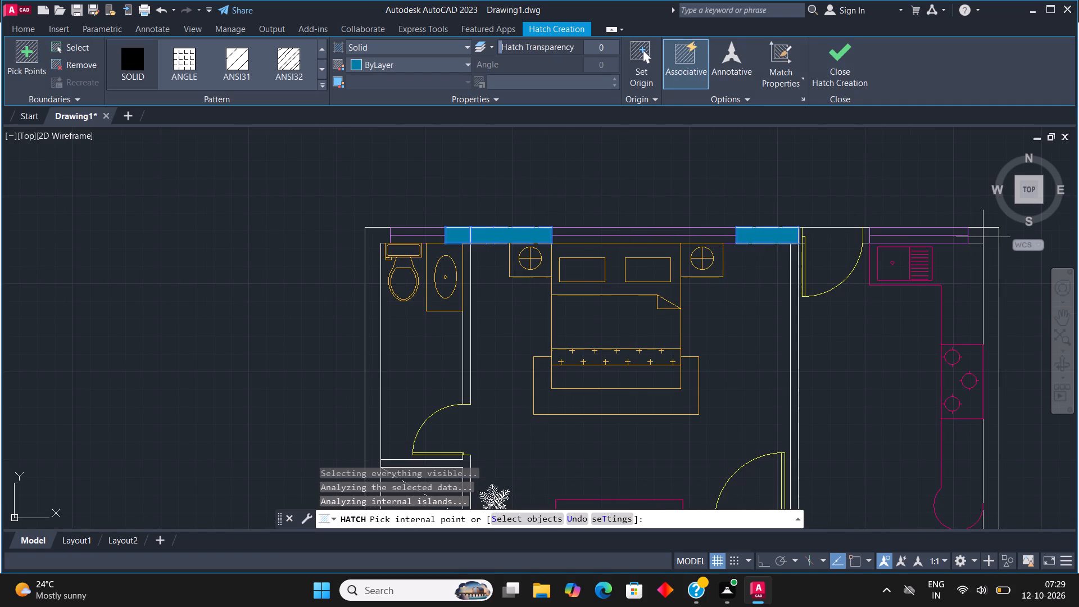
# Add the kitchen-side outer wall, the bedroom-kitchen partition and the wall pieces on both sides of the kitchen's outer door to the solid hatch.
pyautogui.click(989, 237)
pyautogui.scroll(-2, 738, 283)
pyautogui.scroll(1, 866, 303)
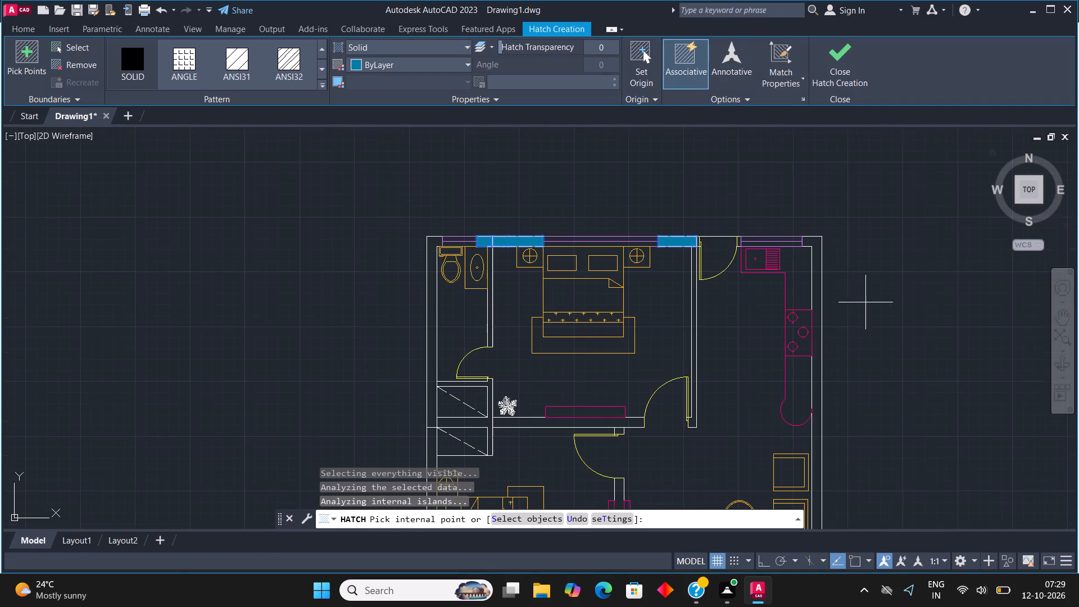
pyautogui.click(816, 246)
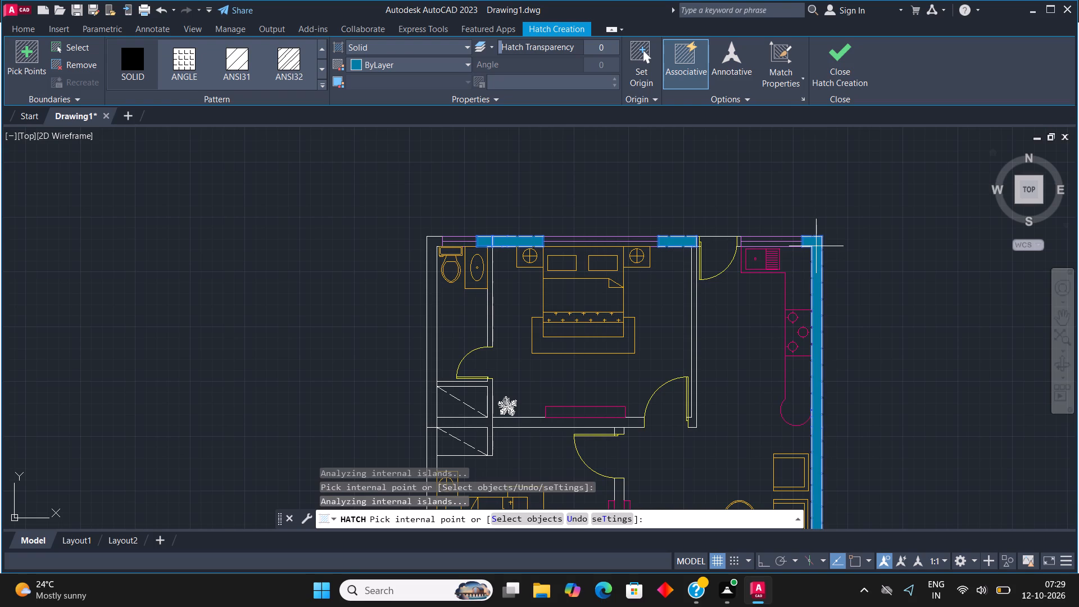
pyautogui.click(695, 280)
pyautogui.scroll(4, 744, 243)
pyautogui.click(701, 228)
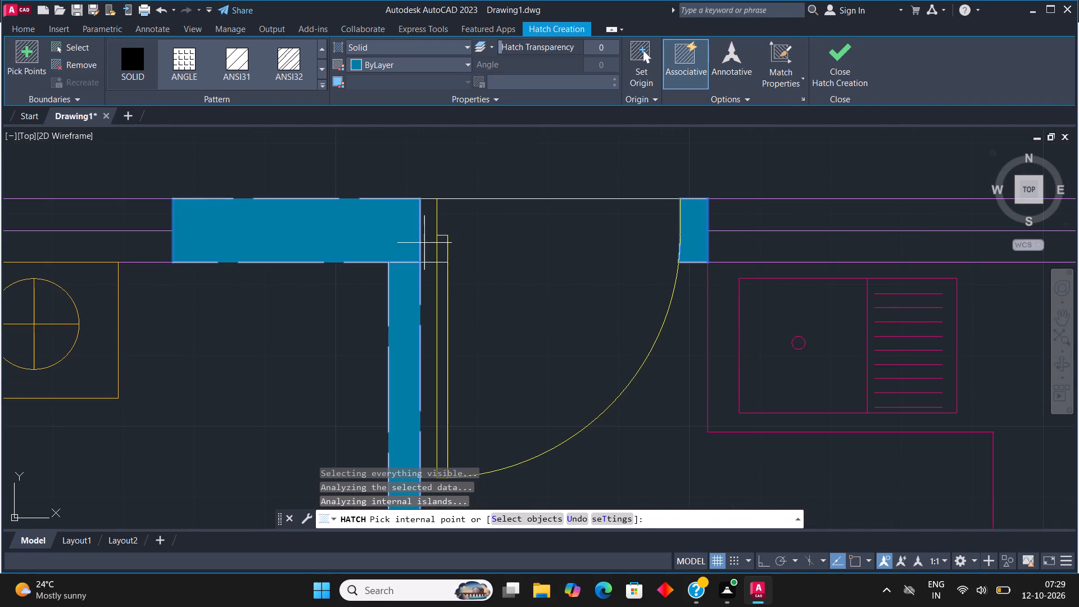
pyautogui.click(424, 243)
# Add the upper bedroom's outer wall, from the bathroom corner down to the partition between the two bedrooms, to the solid hatch.
pyautogui.scroll(-3, 554, 220)
pyautogui.scroll(1, 107, 234)
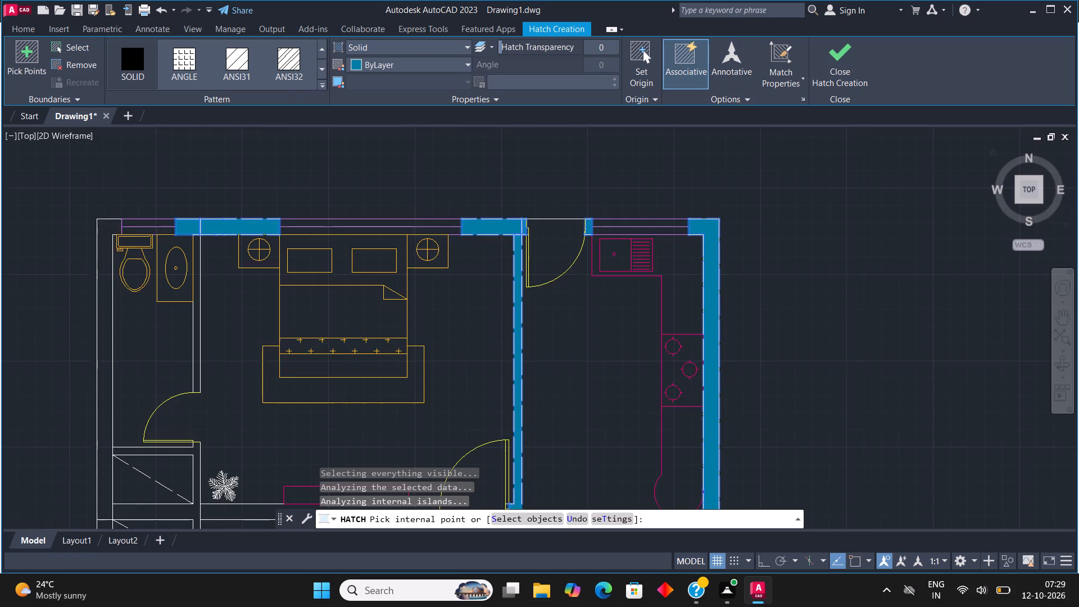
pyautogui.click(107, 234)
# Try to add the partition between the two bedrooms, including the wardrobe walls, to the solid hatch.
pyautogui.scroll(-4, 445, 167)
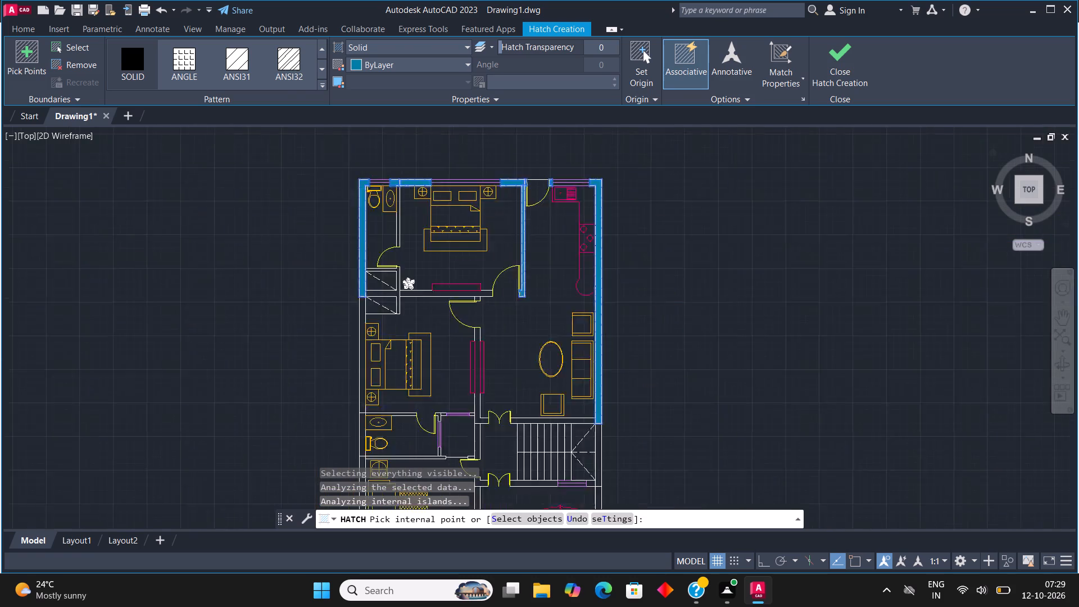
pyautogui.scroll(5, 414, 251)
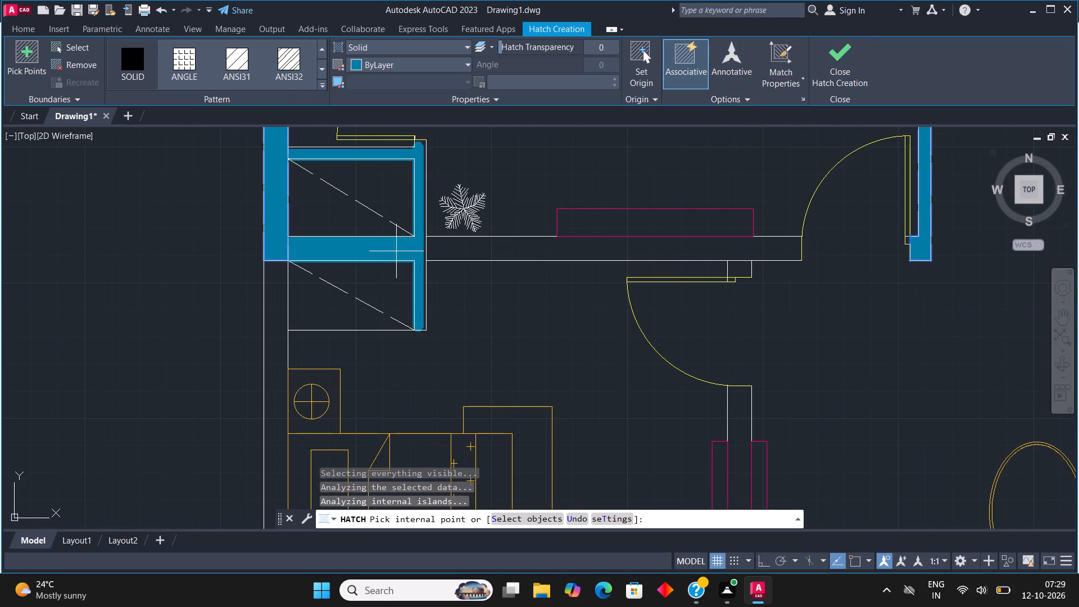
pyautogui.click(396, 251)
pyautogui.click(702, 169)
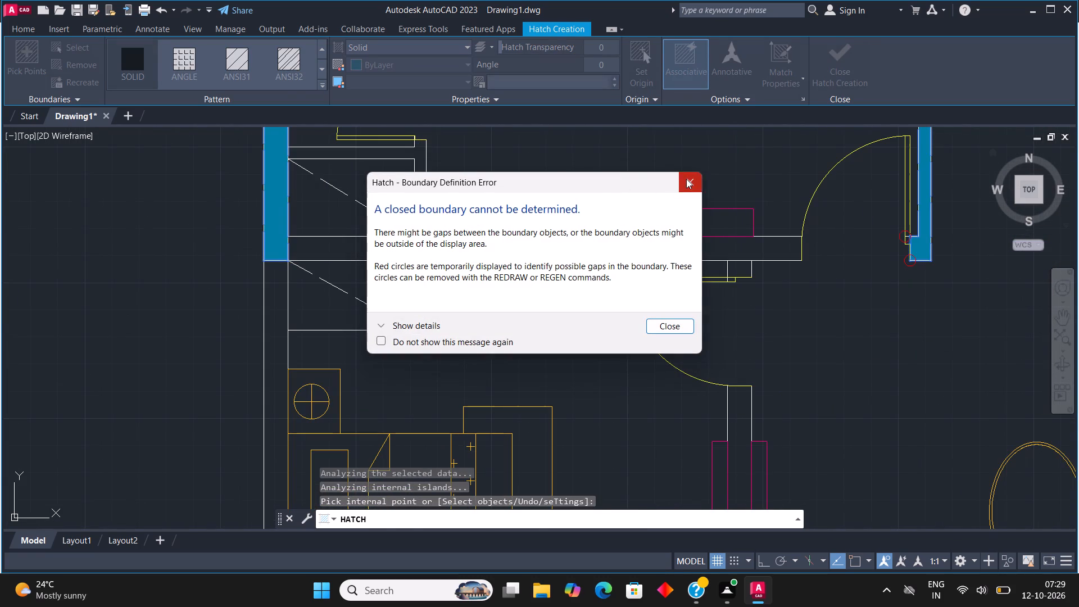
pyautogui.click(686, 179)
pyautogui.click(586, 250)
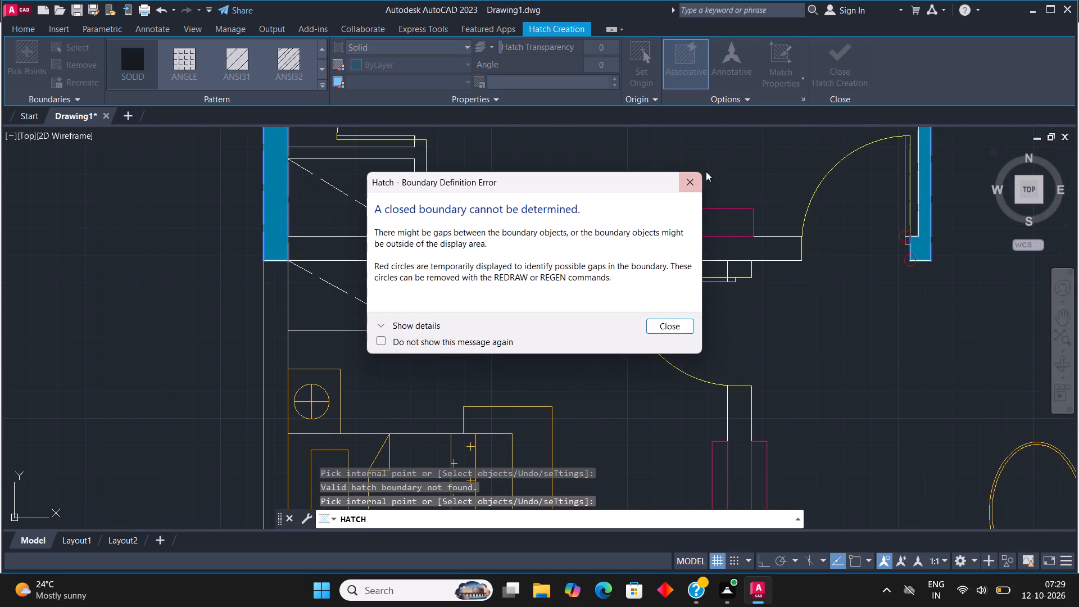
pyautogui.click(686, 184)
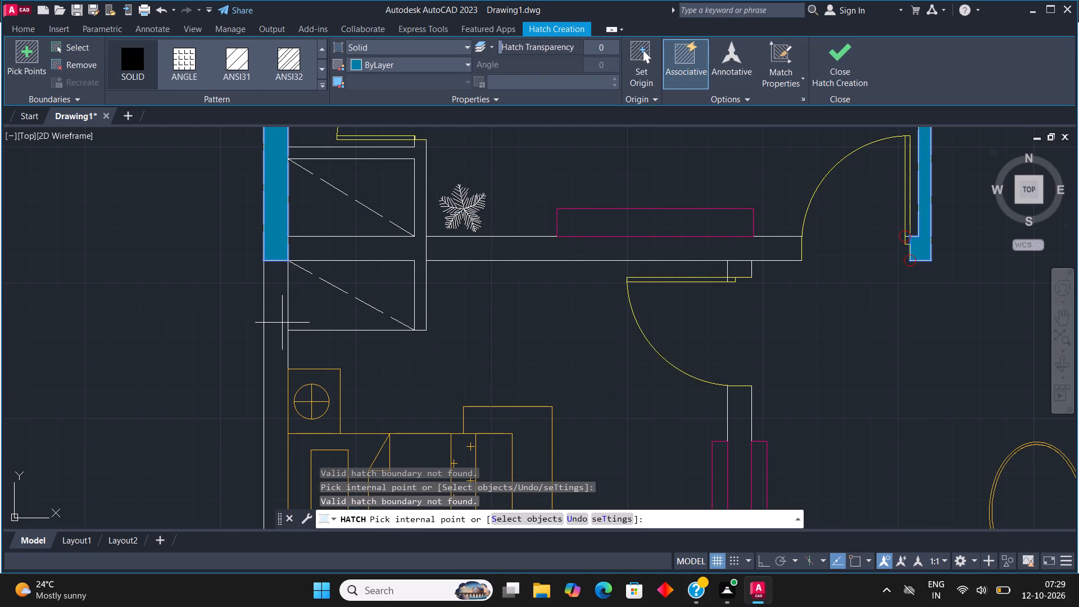
# Add the lower bedroom's outer wall, the bathroom-sitting room partition and the short wall pieces beside the duct and sitting room door to the hatch.
pyautogui.click(282, 323)
pyautogui.scroll(-5, 433, 224)
pyautogui.scroll(4, 410, 309)
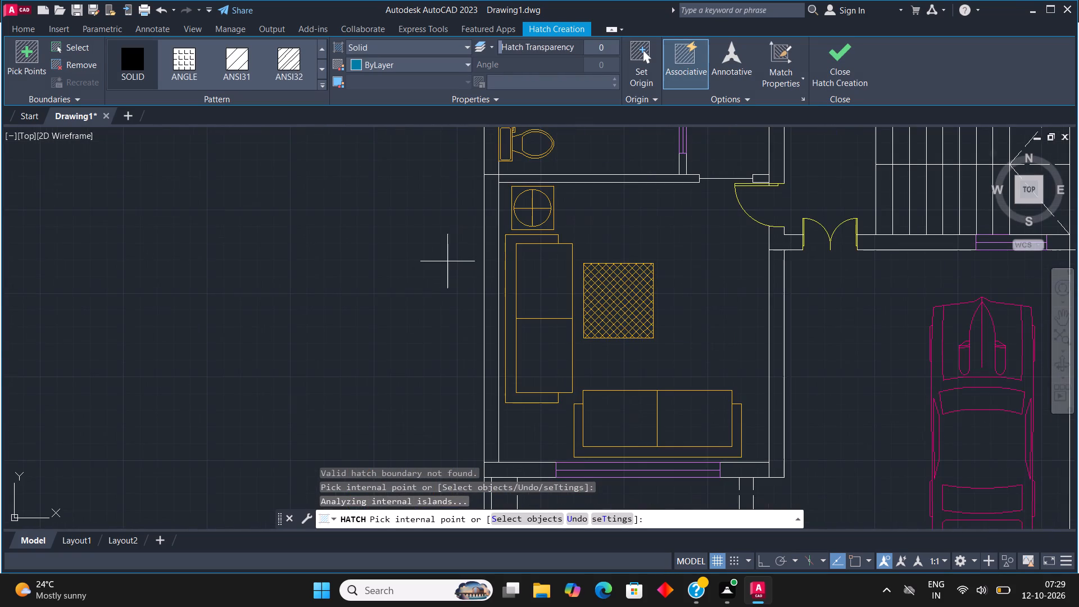
pyautogui.click(531, 179)
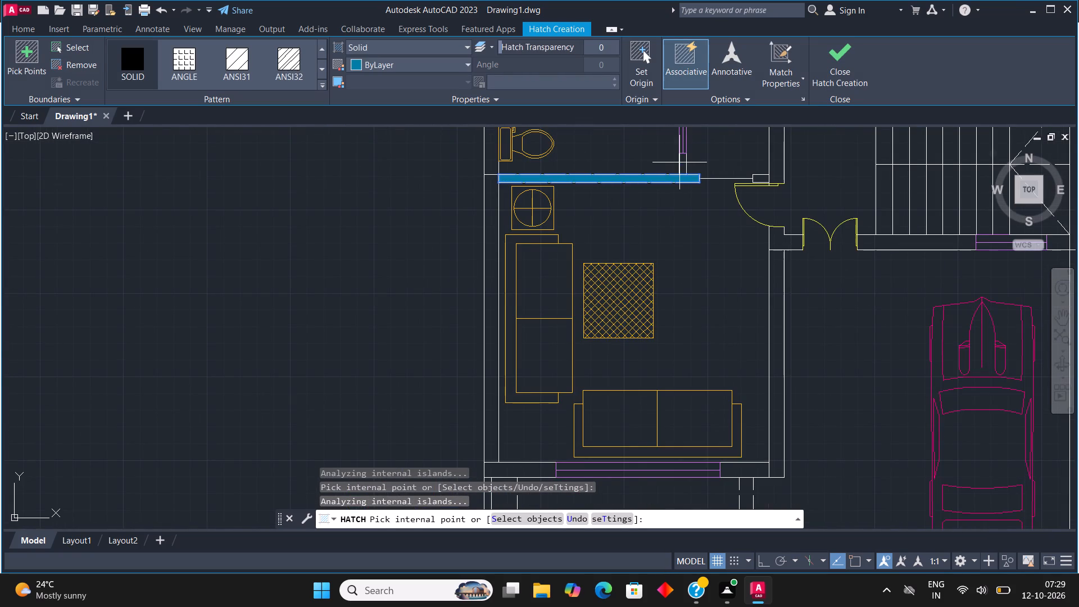
pyautogui.click(682, 161)
pyautogui.click(763, 178)
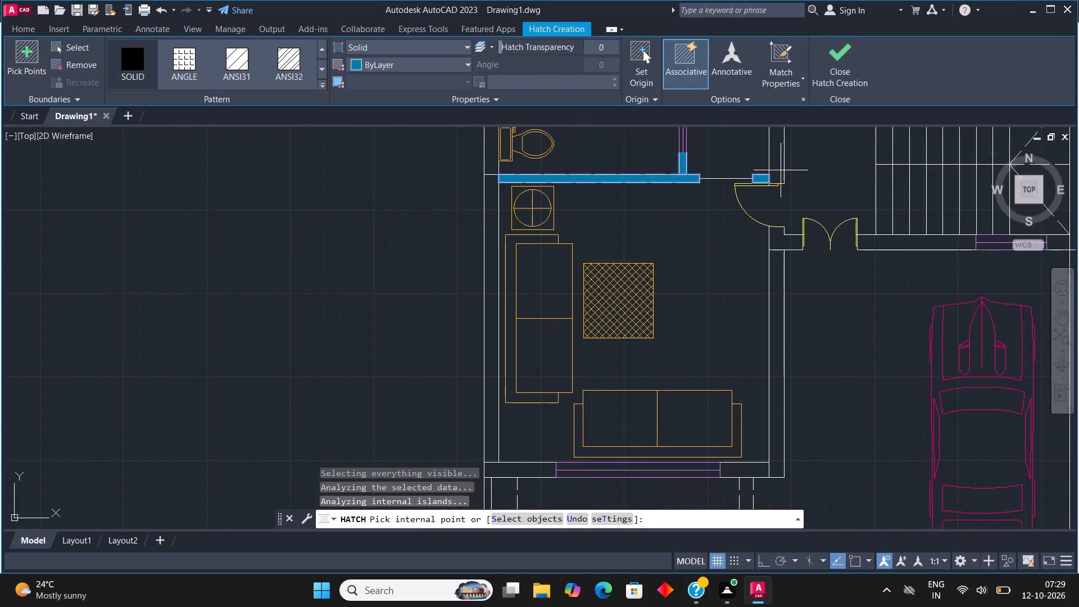
pyautogui.click(781, 170)
pyautogui.click(700, 182)
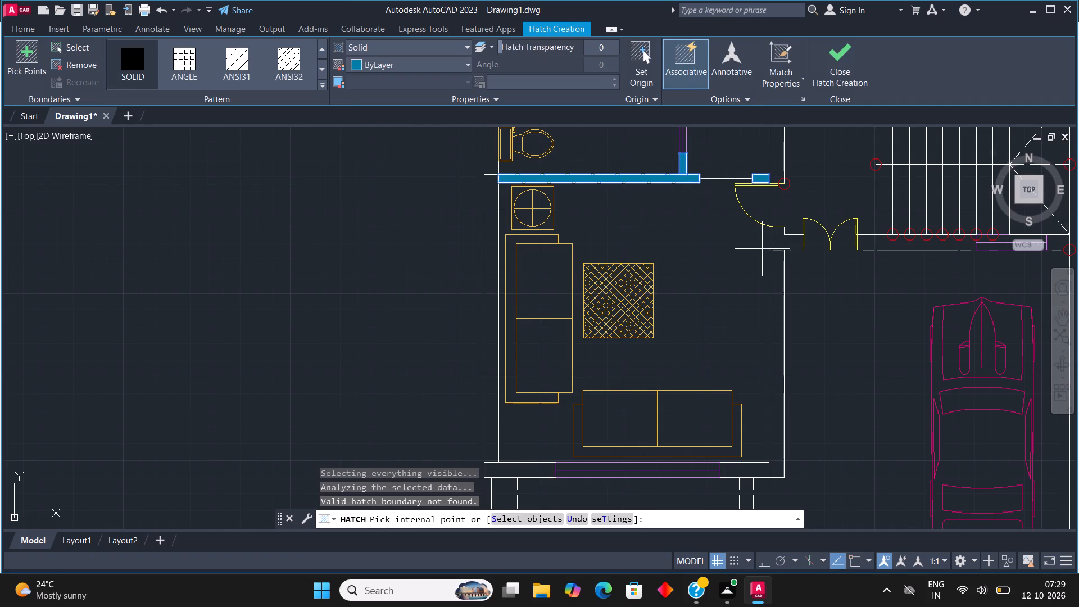
# Add the sitting room's car porch wall with its double-door corner, the pieces on both sides of its window and its outer wall to the hatch.
pyautogui.click(774, 237)
pyautogui.click(778, 275)
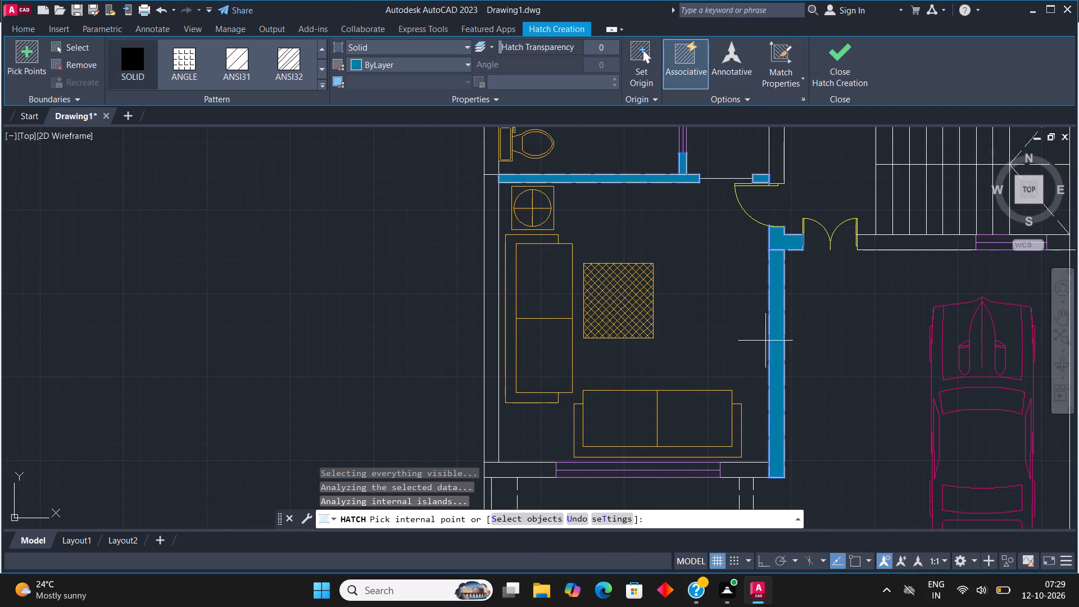
pyautogui.click(743, 477)
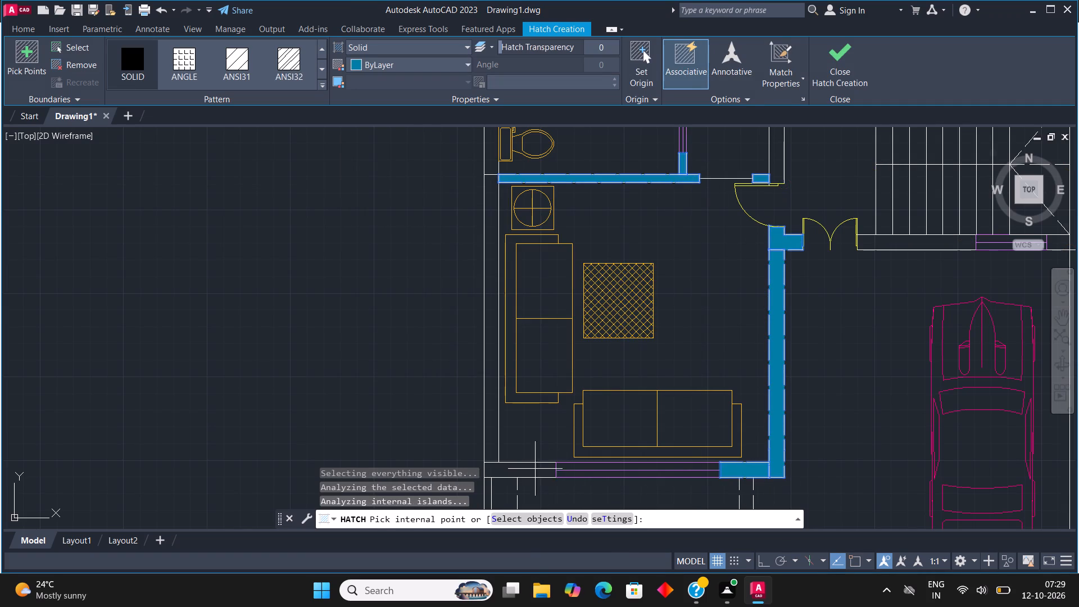
pyautogui.click(531, 468)
pyautogui.click(491, 380)
# Add the outer wall beside the lower bathroom to the solid hatch.
pyautogui.scroll(-1, 494, 389)
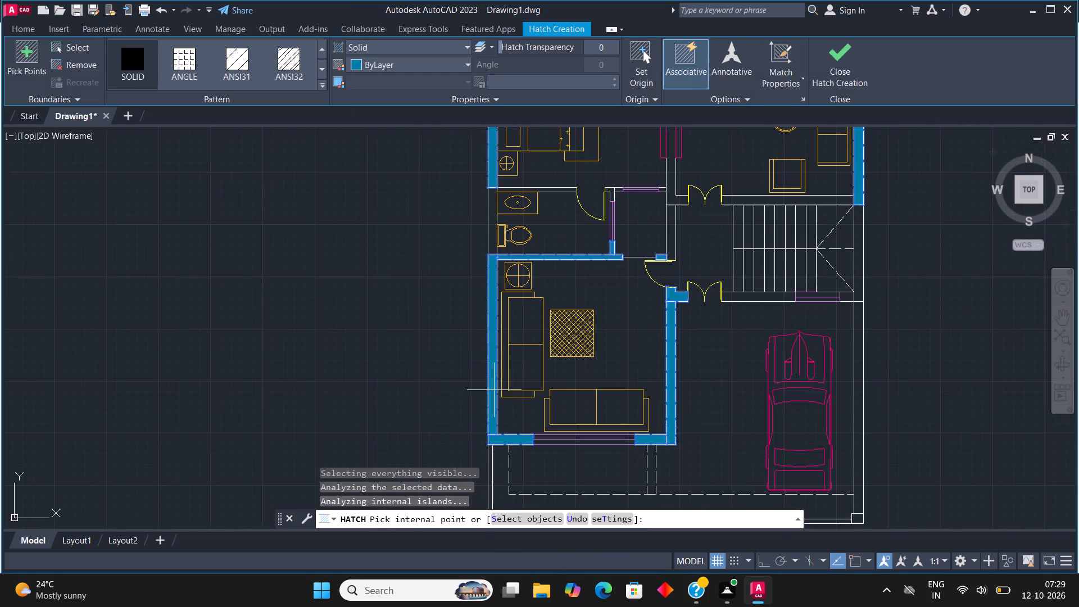
pyautogui.scroll(-1, 494, 389)
pyautogui.scroll(3, 502, 279)
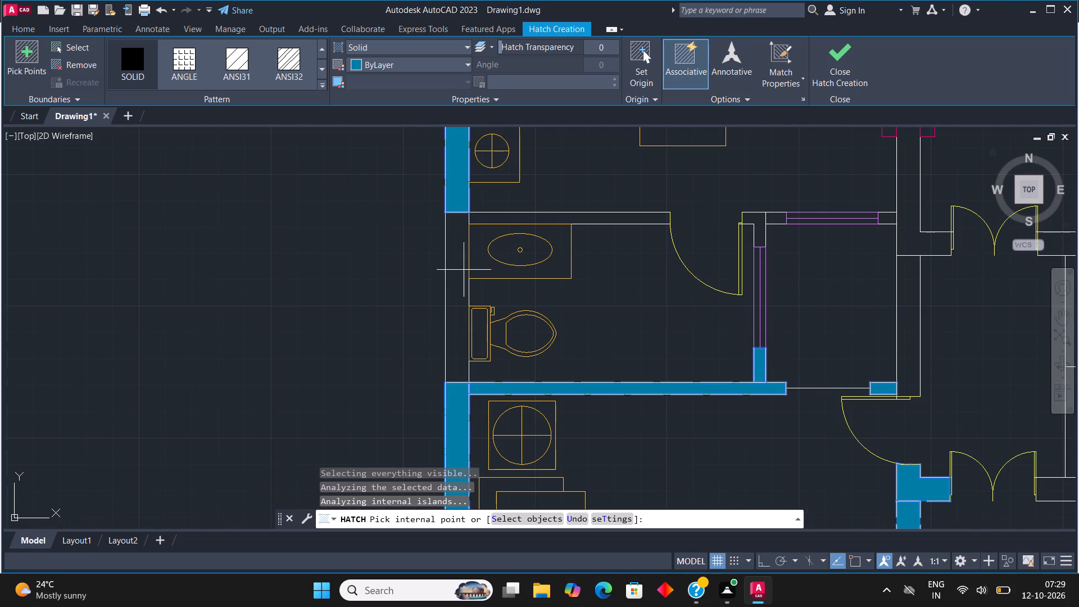
pyautogui.click(460, 265)
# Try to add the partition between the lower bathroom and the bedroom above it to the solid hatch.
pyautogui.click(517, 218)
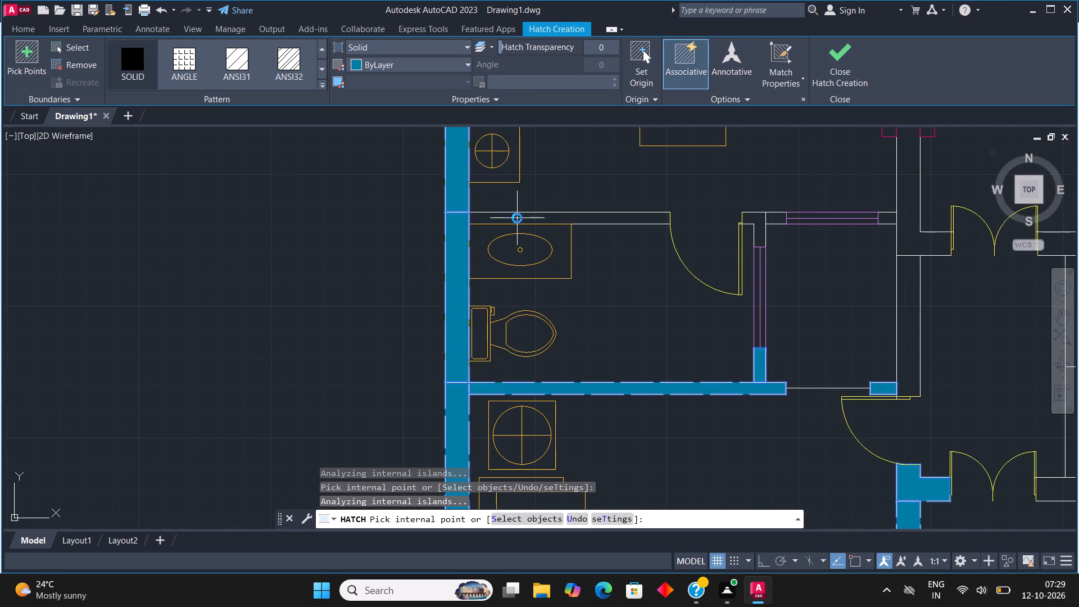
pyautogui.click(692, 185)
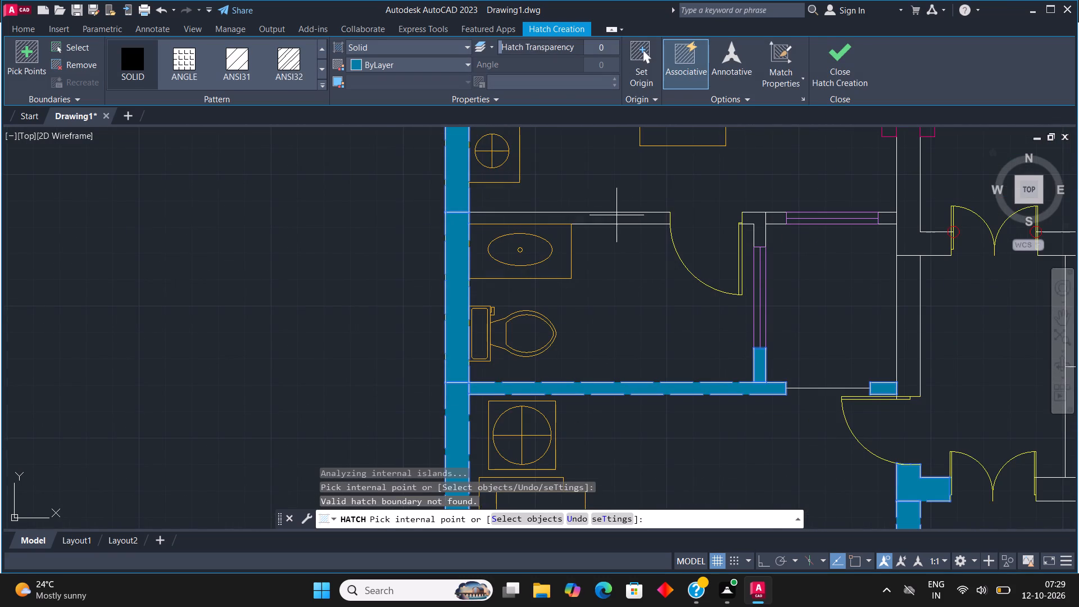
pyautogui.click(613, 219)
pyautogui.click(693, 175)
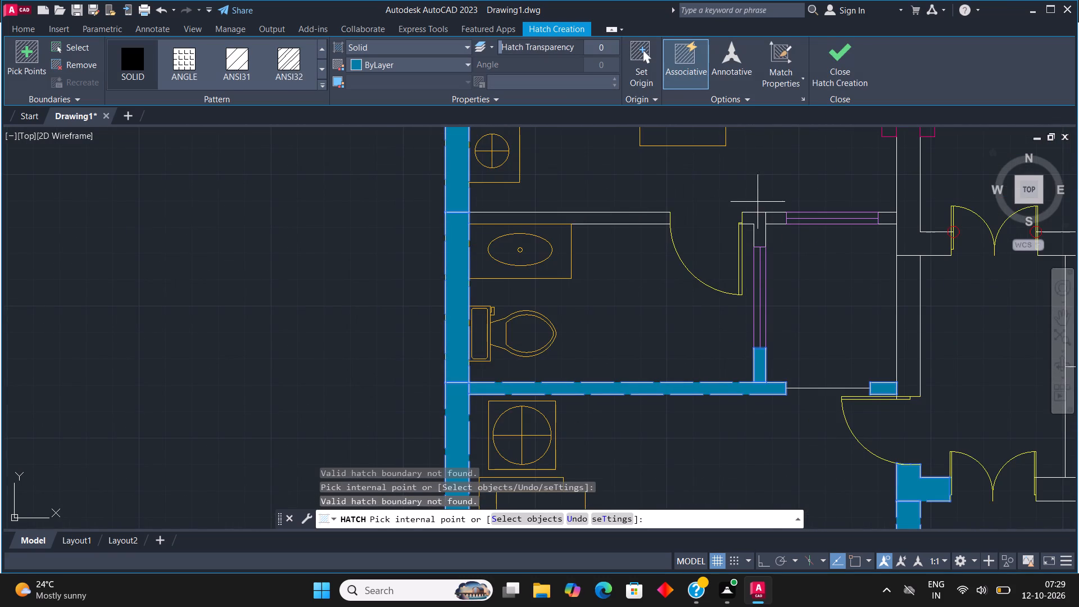
# Add the wall pieces around the duct windows and the wall between the duct and the staircase lobby, and finish the hatch.
pyautogui.click(761, 224)
pyautogui.click(774, 220)
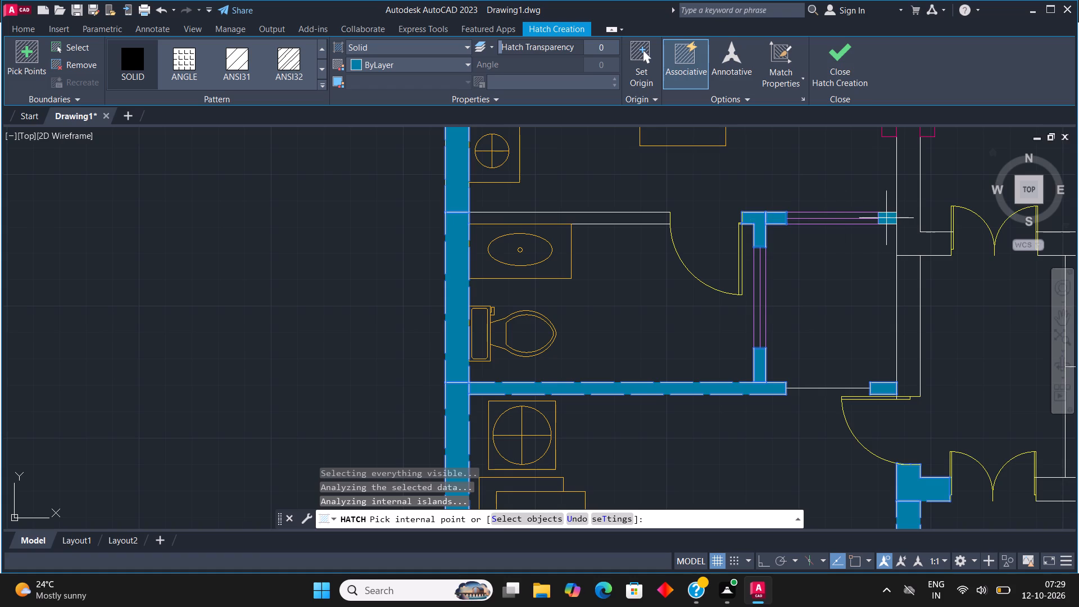
pyautogui.click(888, 218)
pyautogui.click(915, 243)
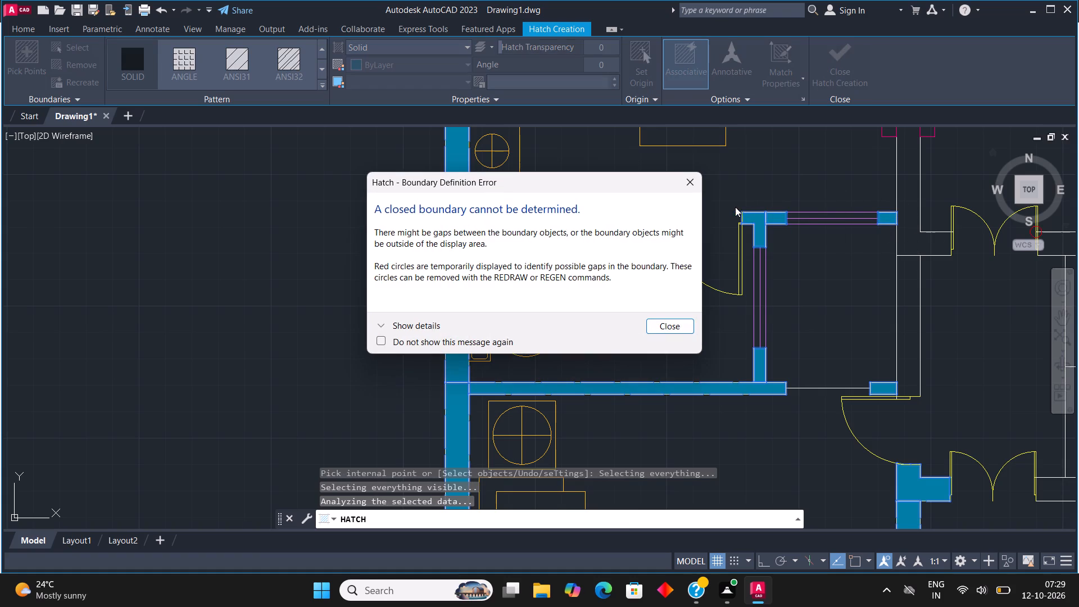
pyautogui.click(688, 179)
pyautogui.click(919, 301)
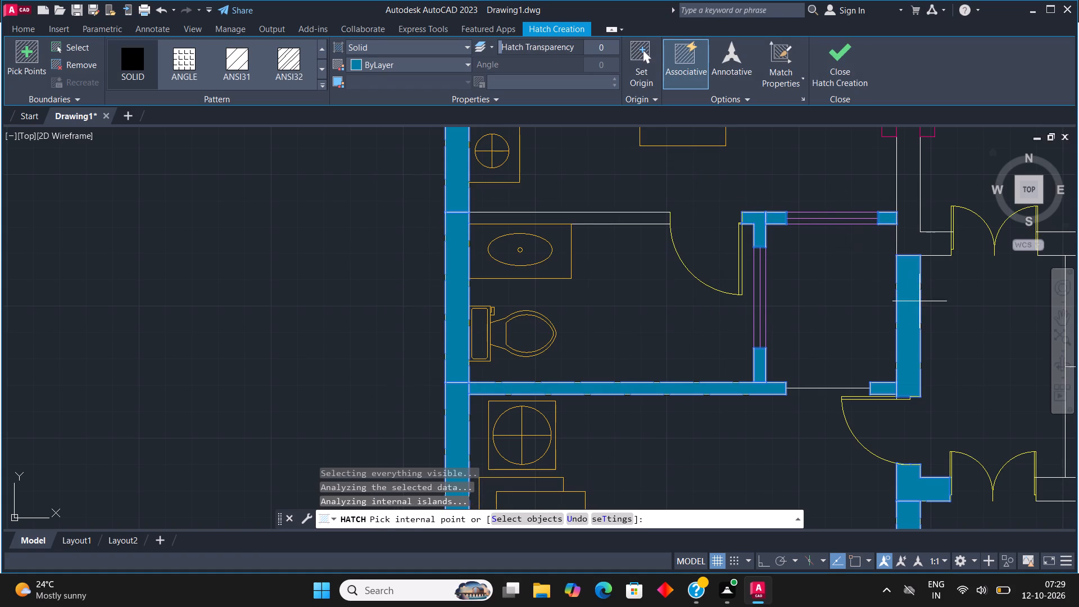
pyautogui.click(829, 53)
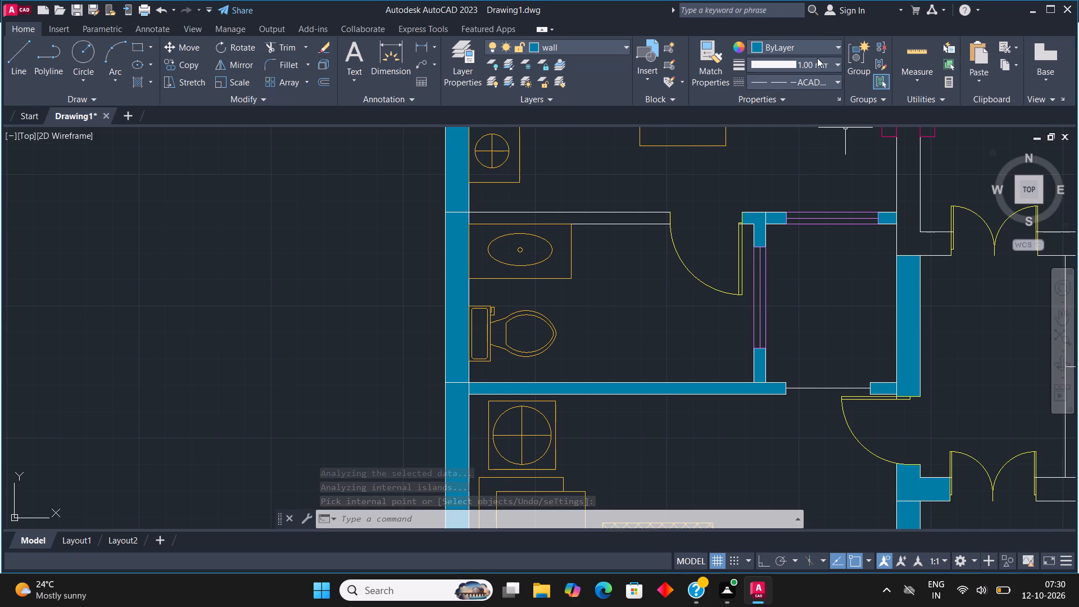
# Start a new solid hatch filling the front boundary wall, its two gate pillars and the outer wall beside the car porch.
pyautogui.scroll(-2, 686, 192)
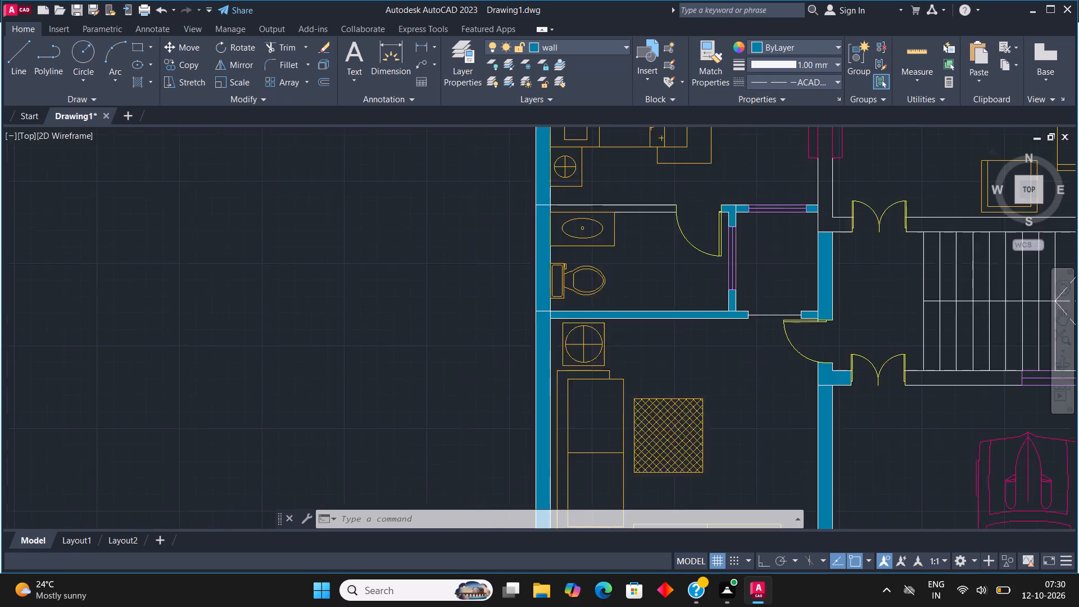
pyautogui.scroll(-1, 705, 206)
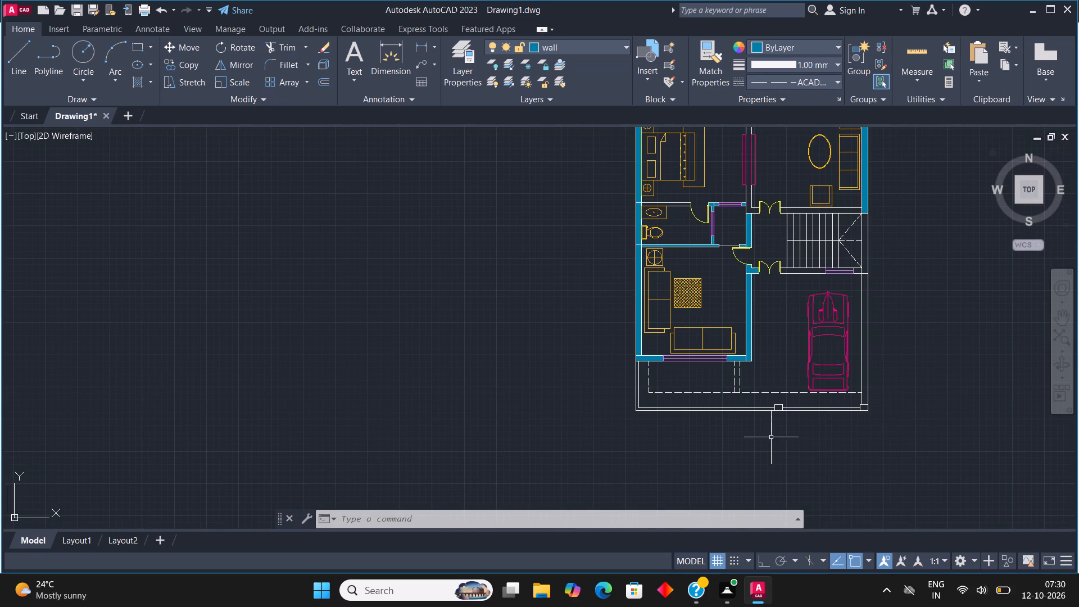
pyautogui.scroll(3, 761, 409)
pyautogui.moveTo(755, 406); pyautogui.dragTo(675, 362, button='middle')
pyautogui.press('h')
pyautogui.press('Return')
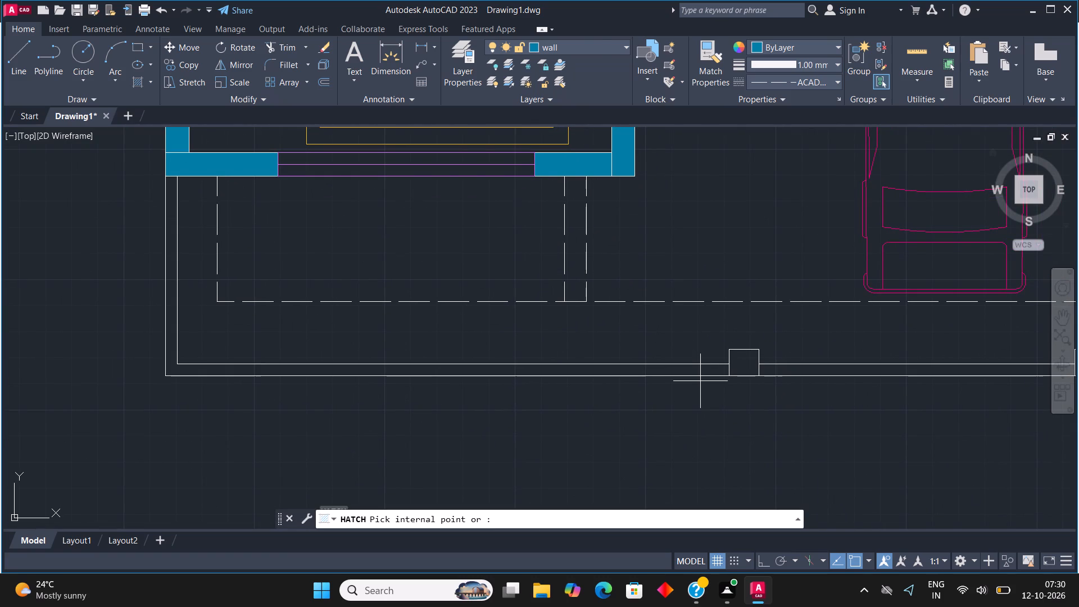
pyautogui.click(695, 369)
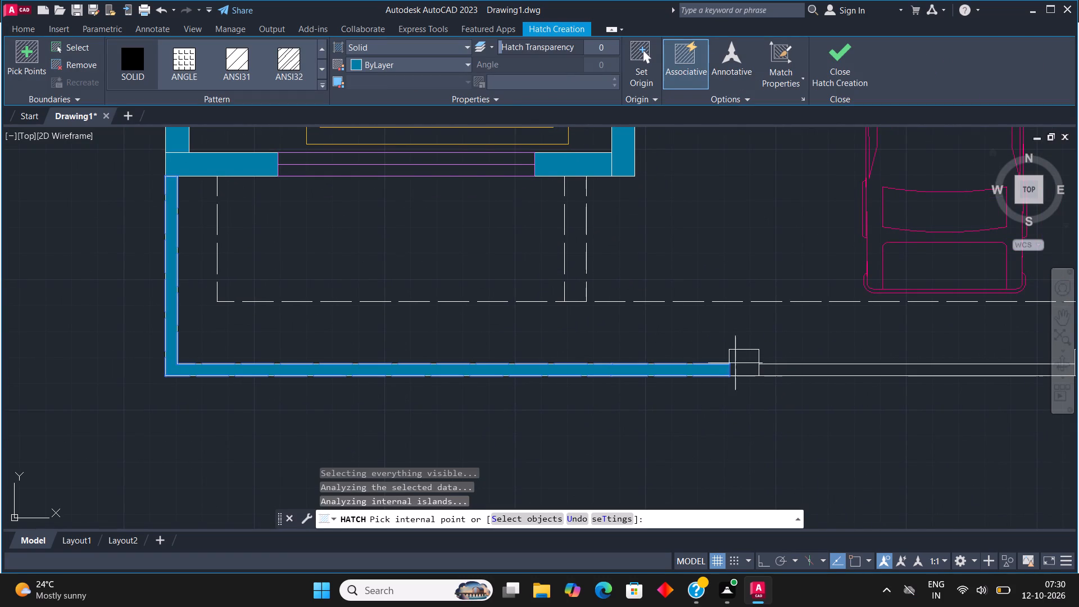
pyautogui.click(749, 359)
pyautogui.click(774, 369)
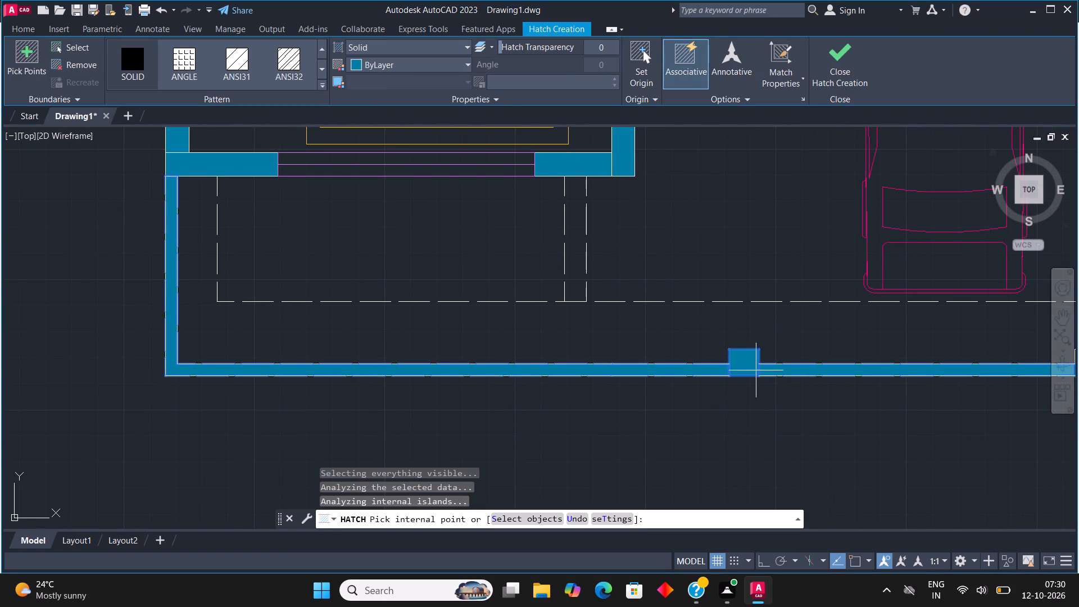
pyautogui.scroll(-2, 755, 375)
pyautogui.click(882, 368)
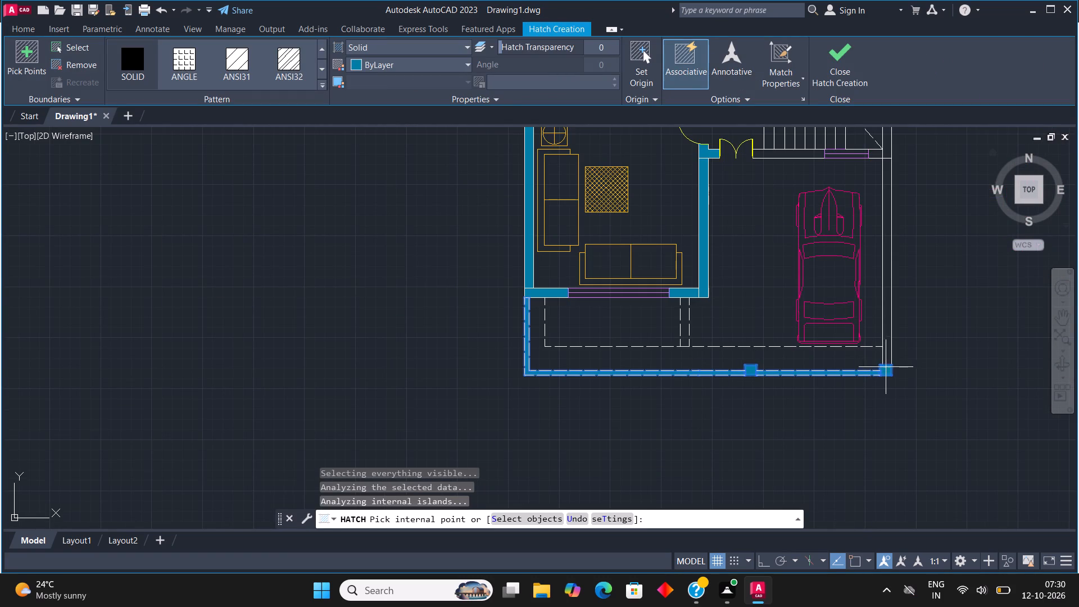
pyautogui.click(889, 321)
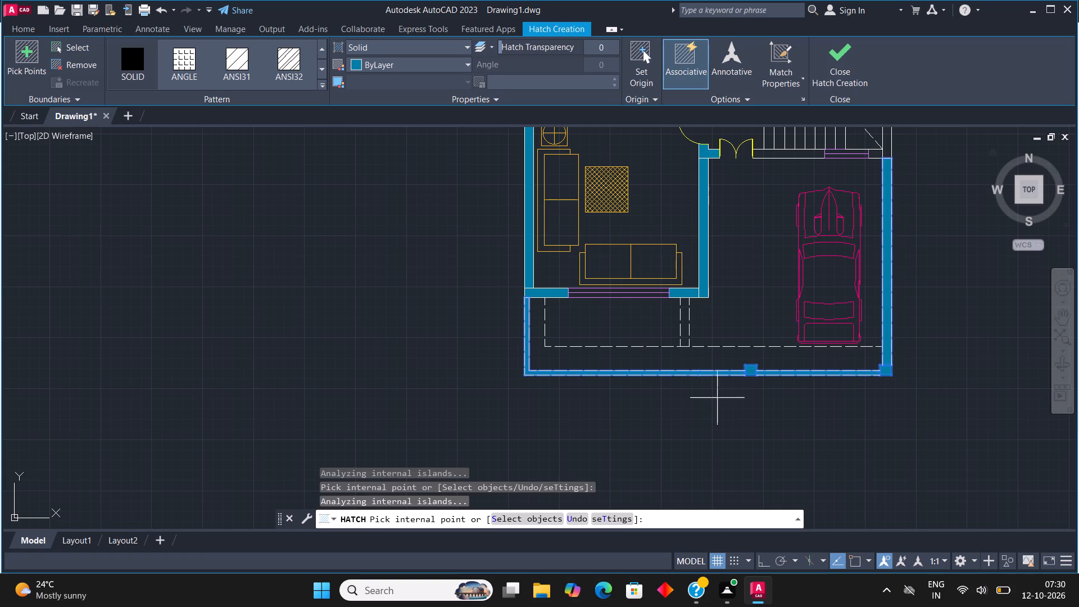
# Add the staircase's car porch wall on both sides of its window, its outer wall and the staircase-living room wall to the hatch.
pyautogui.scroll(-1, 719, 400)
pyautogui.scroll(2, 774, 186)
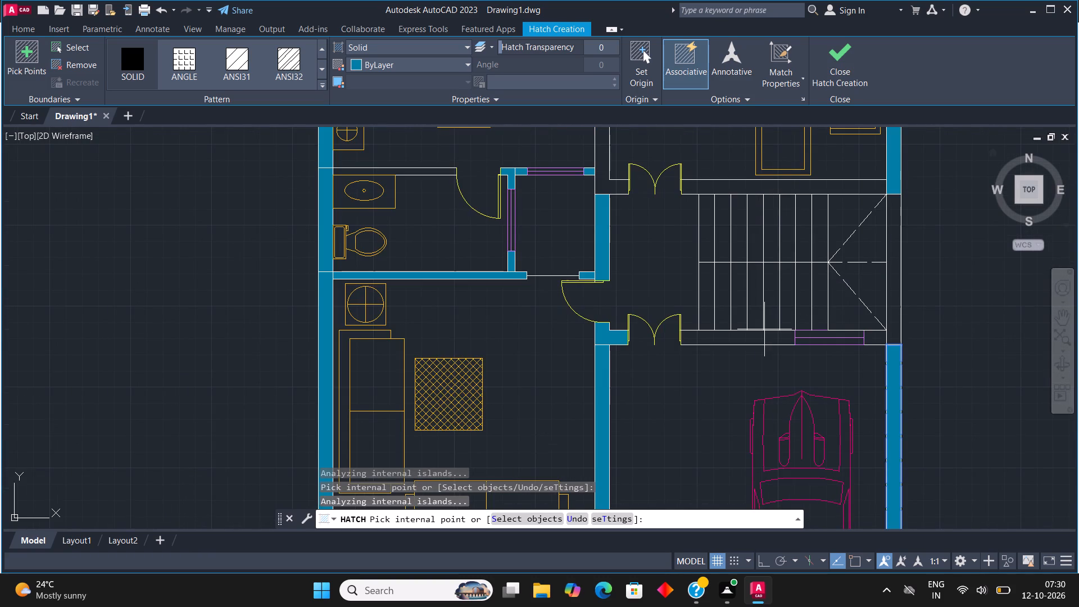
pyautogui.click(764, 338)
pyautogui.click(872, 336)
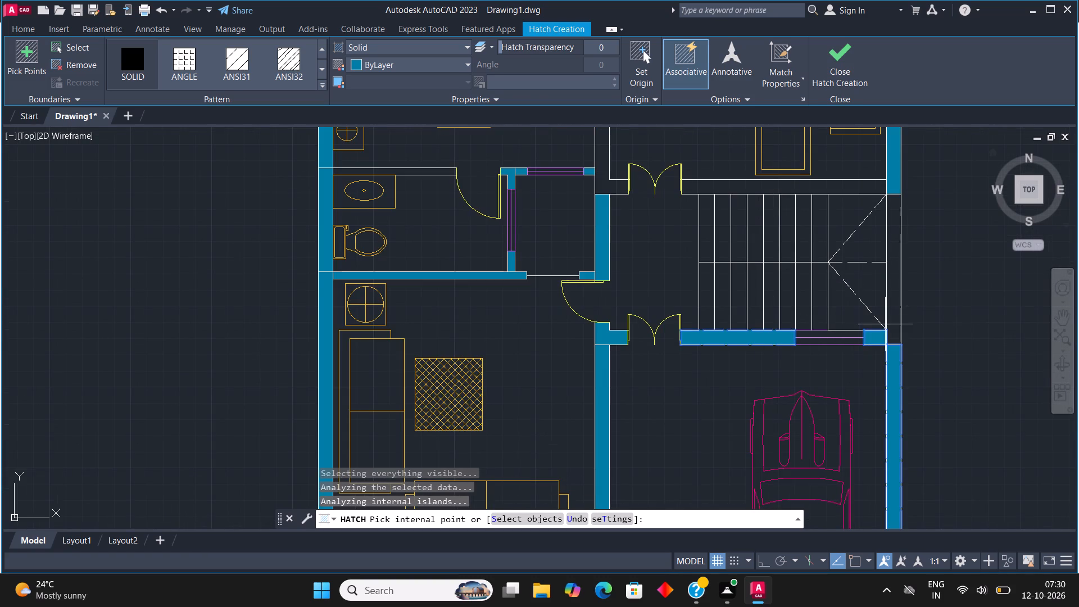
pyautogui.click(896, 291)
pyautogui.click(747, 185)
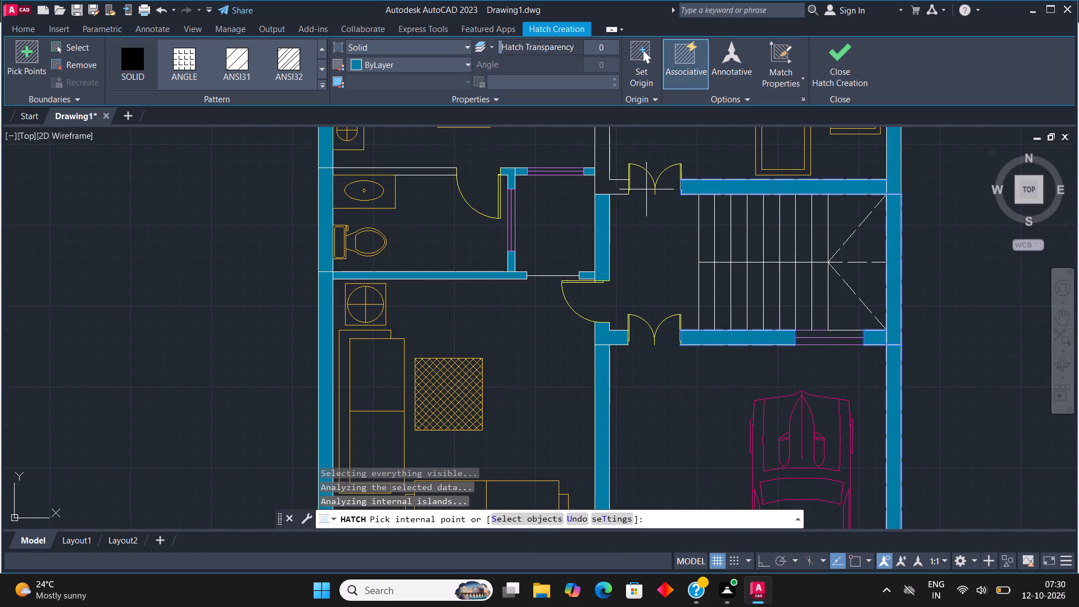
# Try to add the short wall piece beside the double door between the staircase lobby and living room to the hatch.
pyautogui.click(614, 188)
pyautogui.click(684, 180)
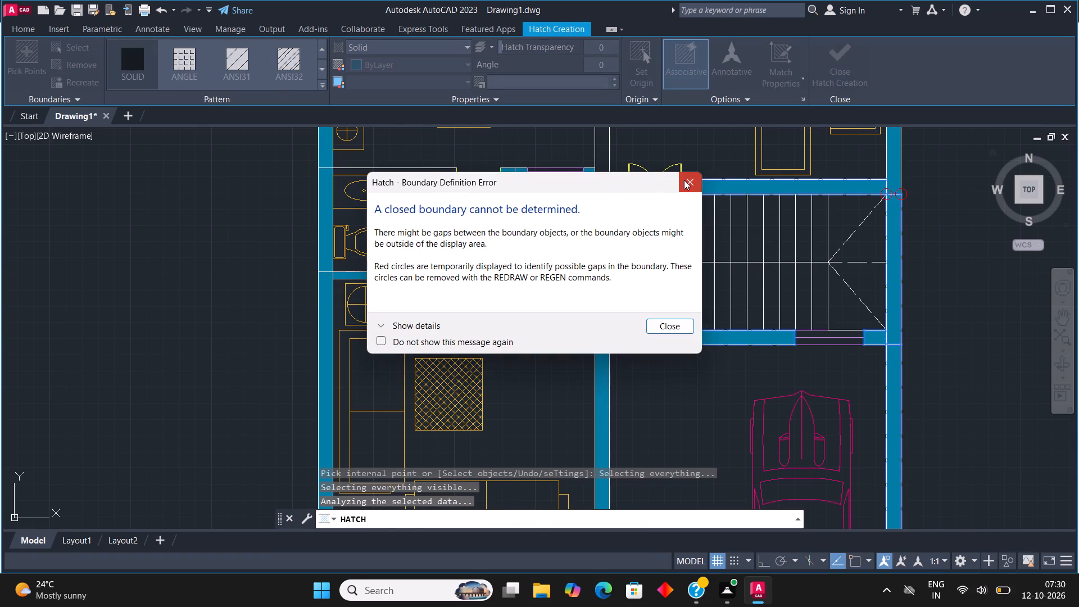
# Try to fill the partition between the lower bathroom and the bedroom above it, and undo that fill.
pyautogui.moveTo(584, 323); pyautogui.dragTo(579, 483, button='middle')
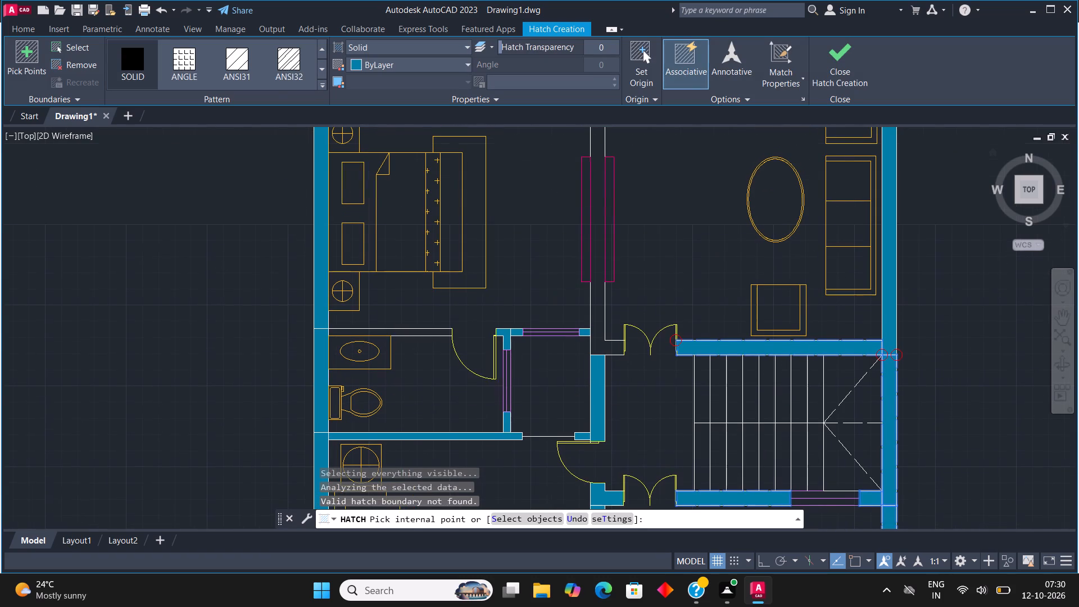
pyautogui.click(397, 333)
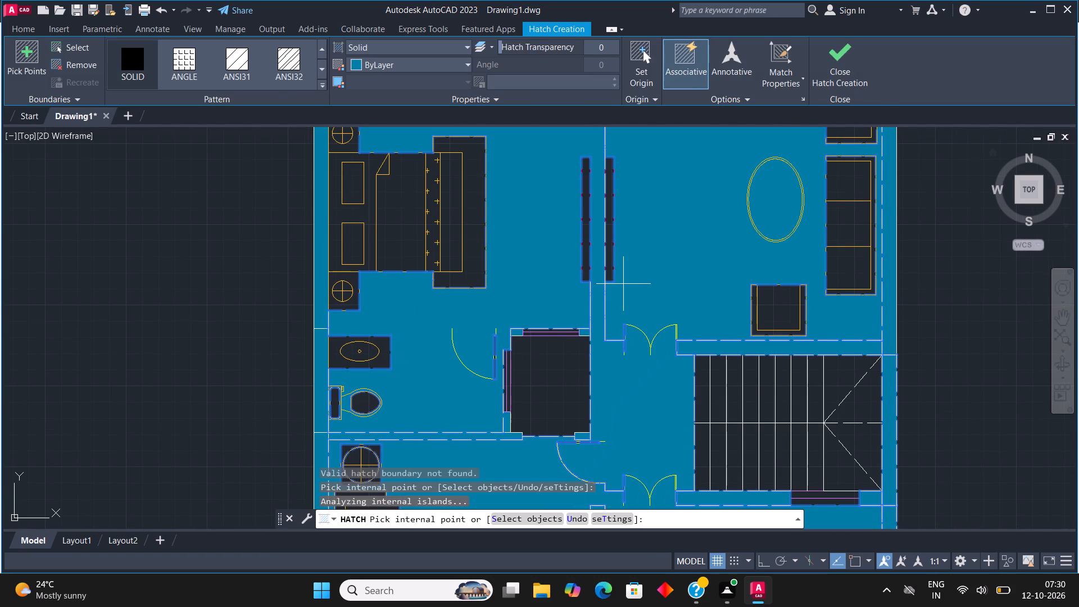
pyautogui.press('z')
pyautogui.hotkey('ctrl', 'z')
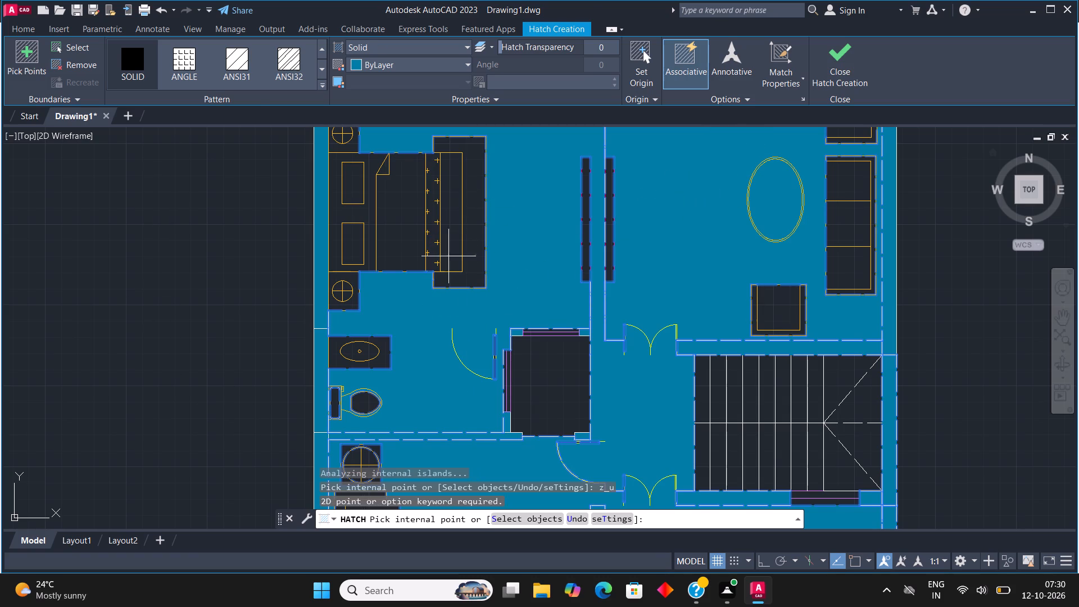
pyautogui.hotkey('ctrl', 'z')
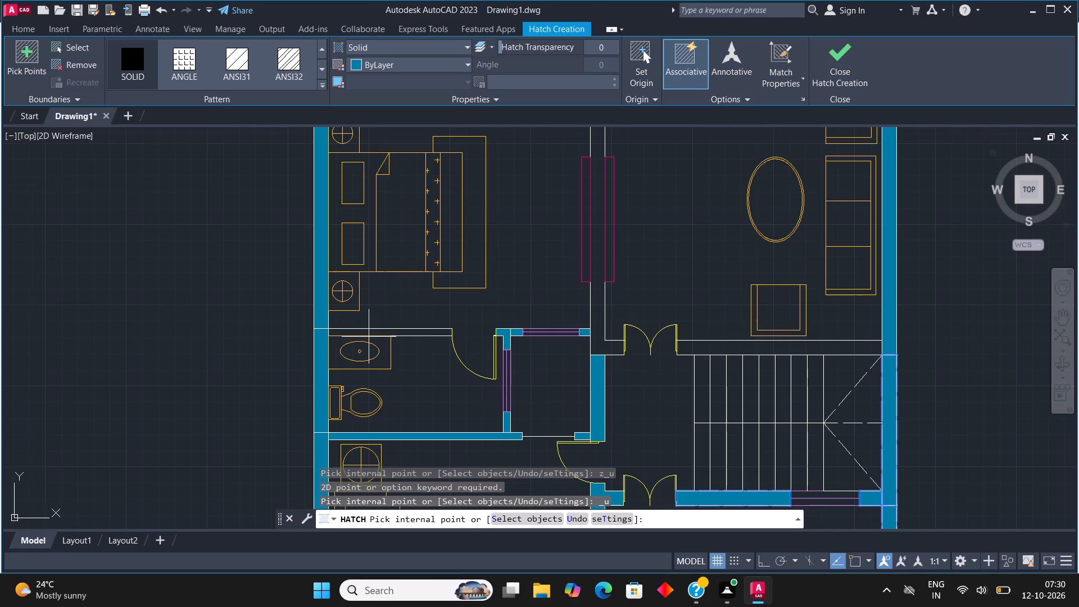
# Add the partition between the lower bathroom and the bedroom above it to the solid hatch.
pyautogui.scroll(2, 369, 336)
pyautogui.click(374, 332)
pyautogui.scroll(-3, 386, 326)
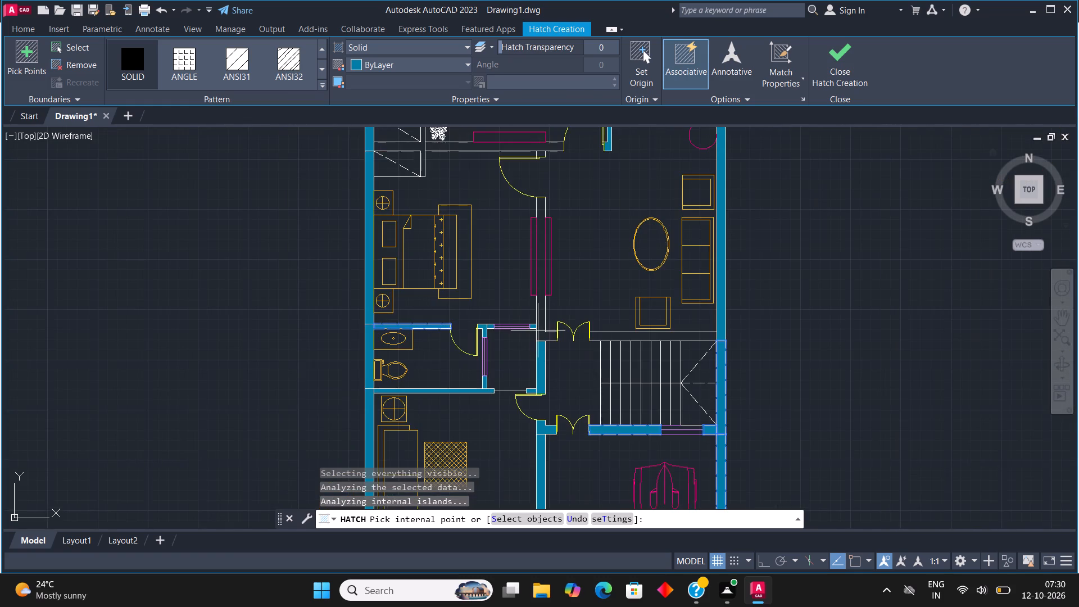
# Try to add the bedroom-living room wall and the staircase-living room wall to the hatch, and finish the hatch.
pyautogui.scroll(3, 541, 330)
pyautogui.click(541, 318)
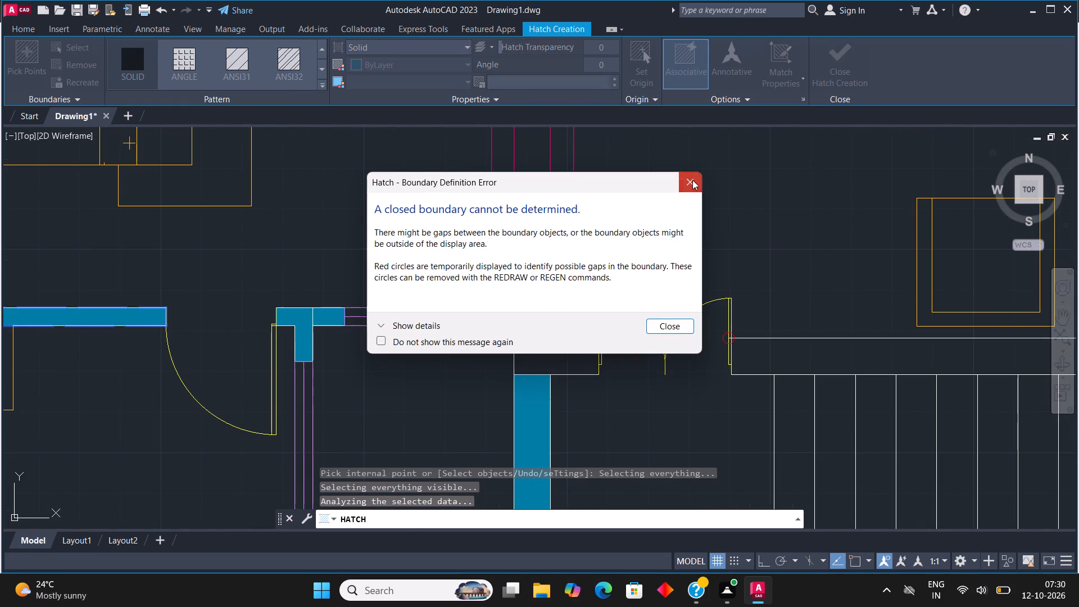
pyautogui.click(692, 180)
pyautogui.scroll(-1, 606, 288)
pyautogui.click(846, 334)
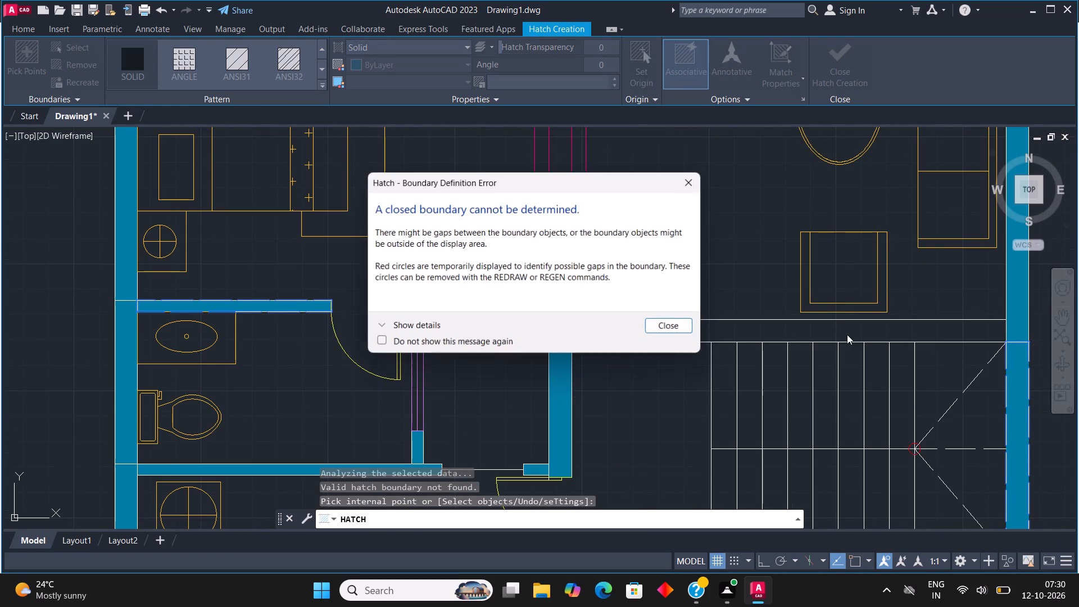
pyautogui.click(685, 179)
pyautogui.click(846, 51)
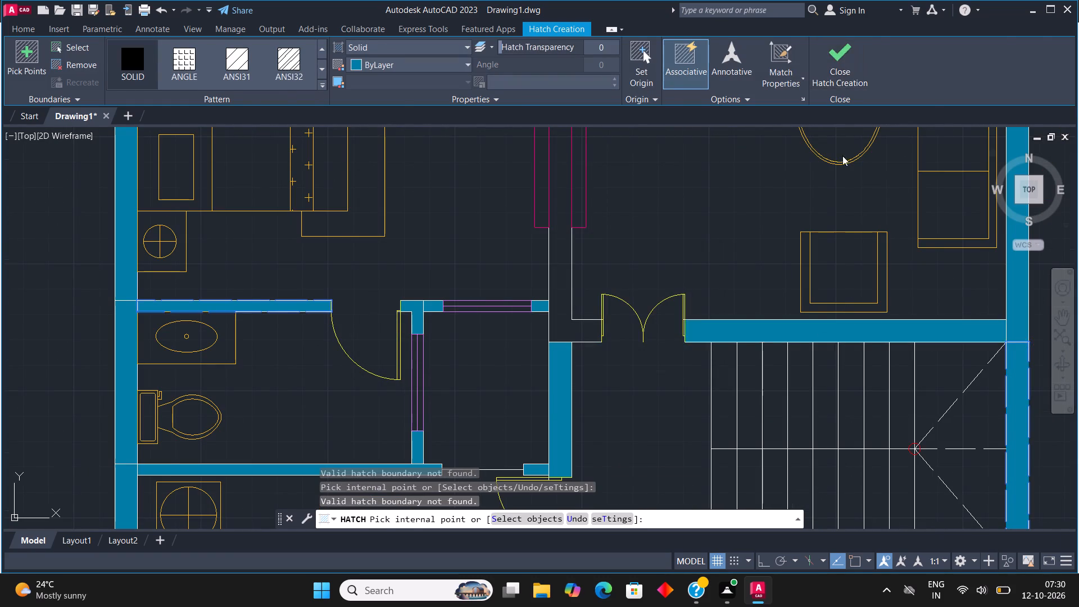
# Apply a new solid hatch to the wardrobe walls, the wall between the two bedrooms and the short stub beside the lower bedroom's door.
pyautogui.scroll(-2, 513, 350)
pyautogui.moveTo(544, 246); pyautogui.dragTo(593, 356, button='middle')
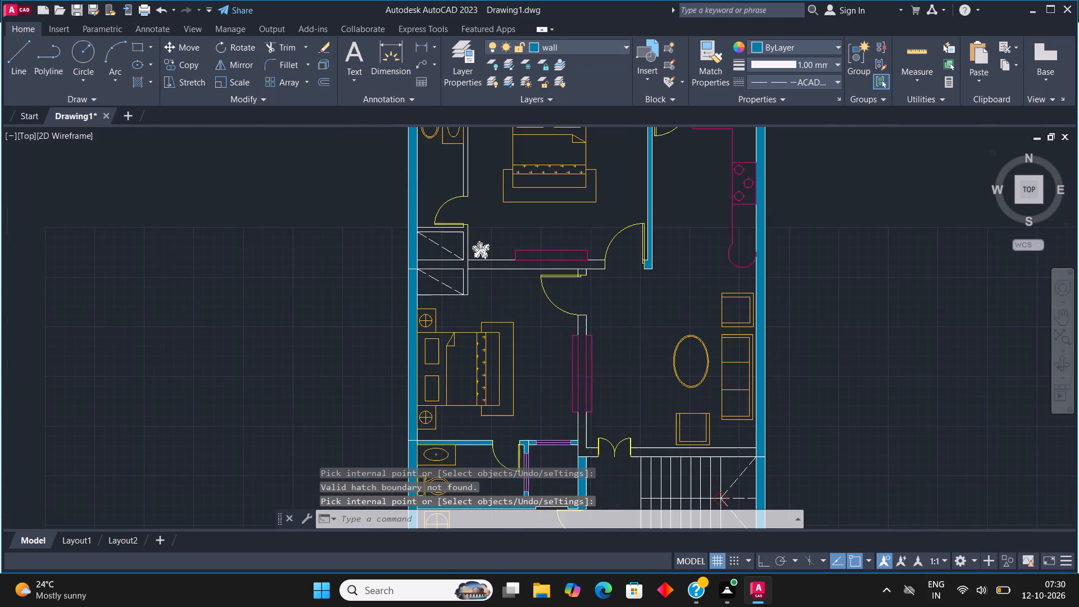
pyautogui.scroll(1, 440, 241)
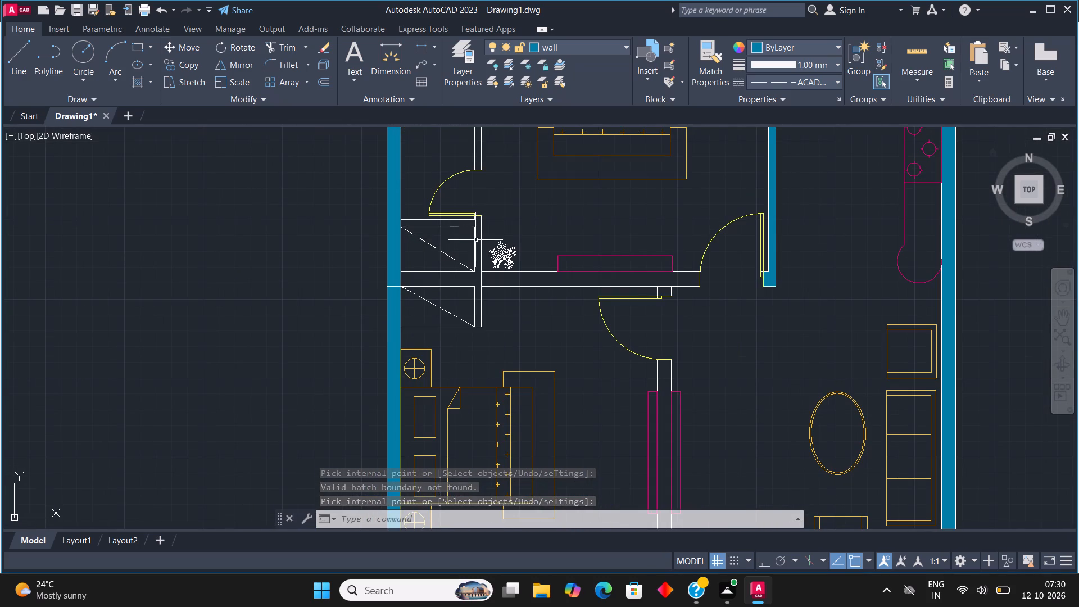
pyautogui.press('h')
pyautogui.press('Return')
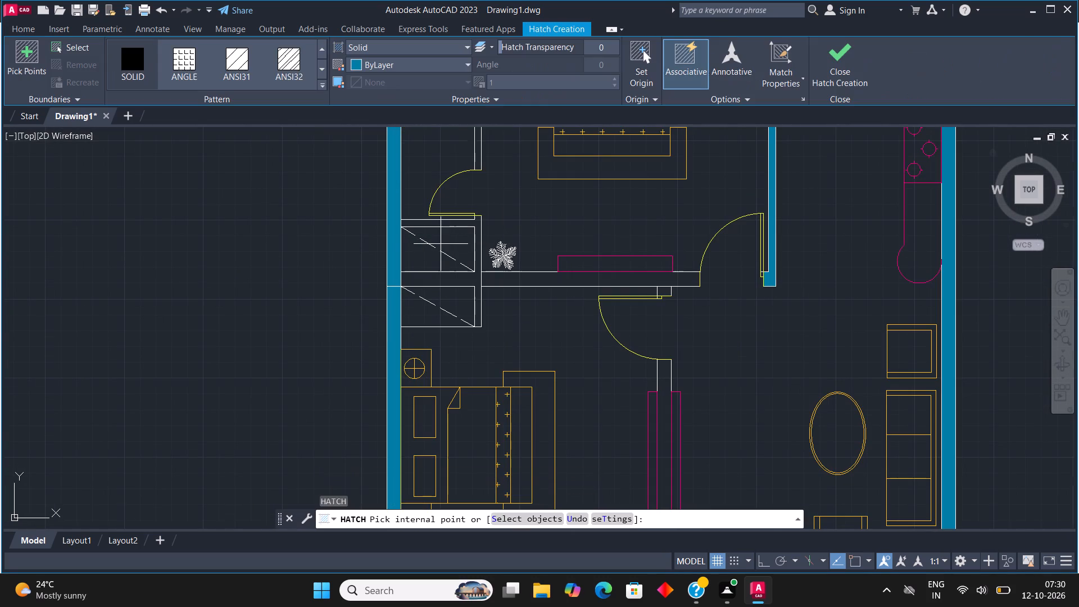
pyautogui.click(432, 224)
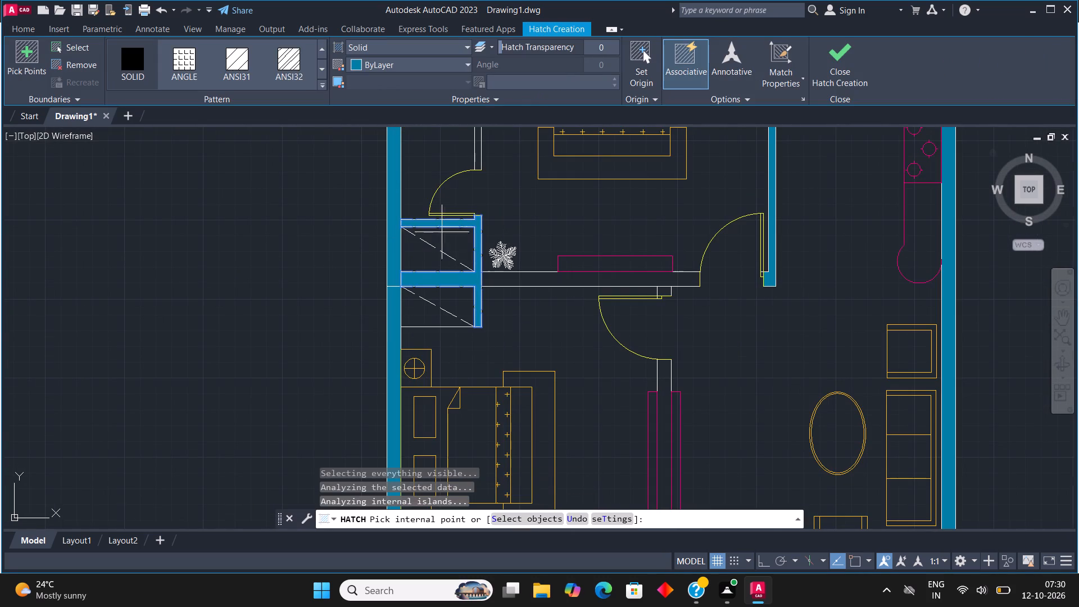
pyautogui.click(520, 274)
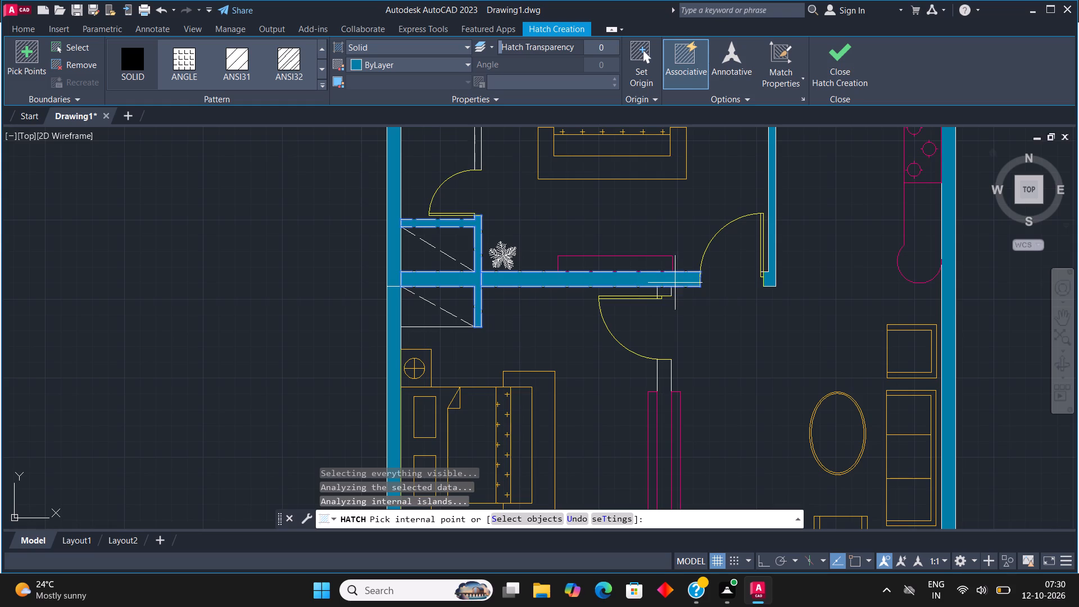
pyautogui.click(661, 289)
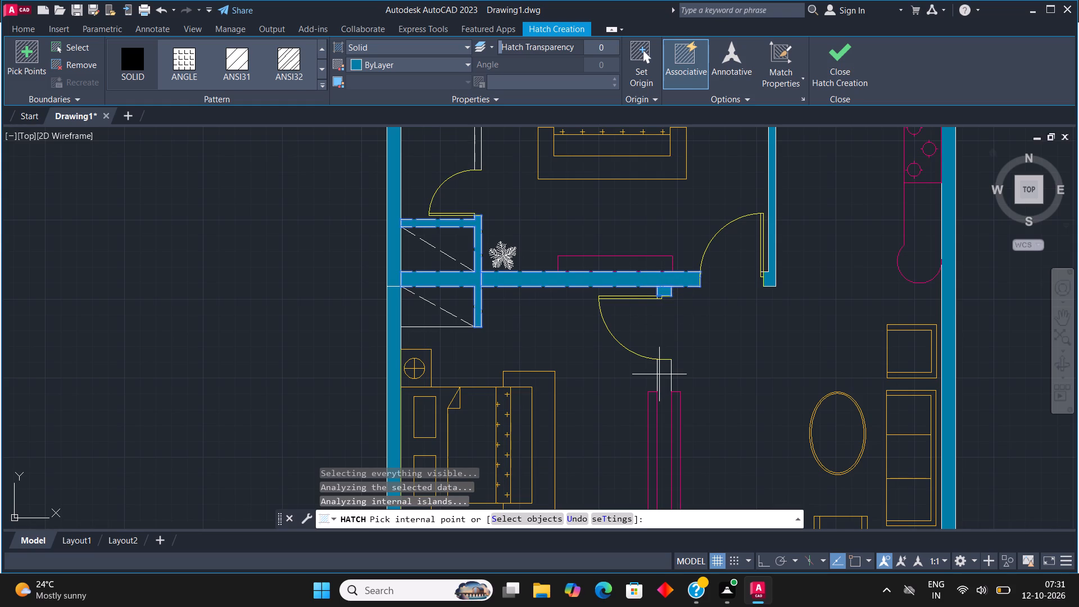
pyautogui.click(841, 51)
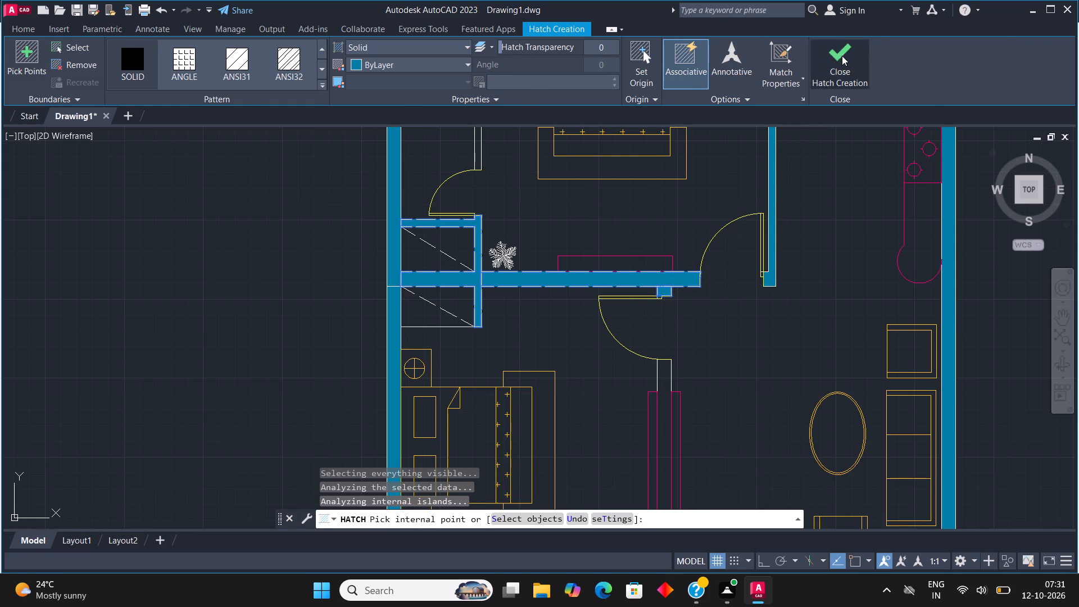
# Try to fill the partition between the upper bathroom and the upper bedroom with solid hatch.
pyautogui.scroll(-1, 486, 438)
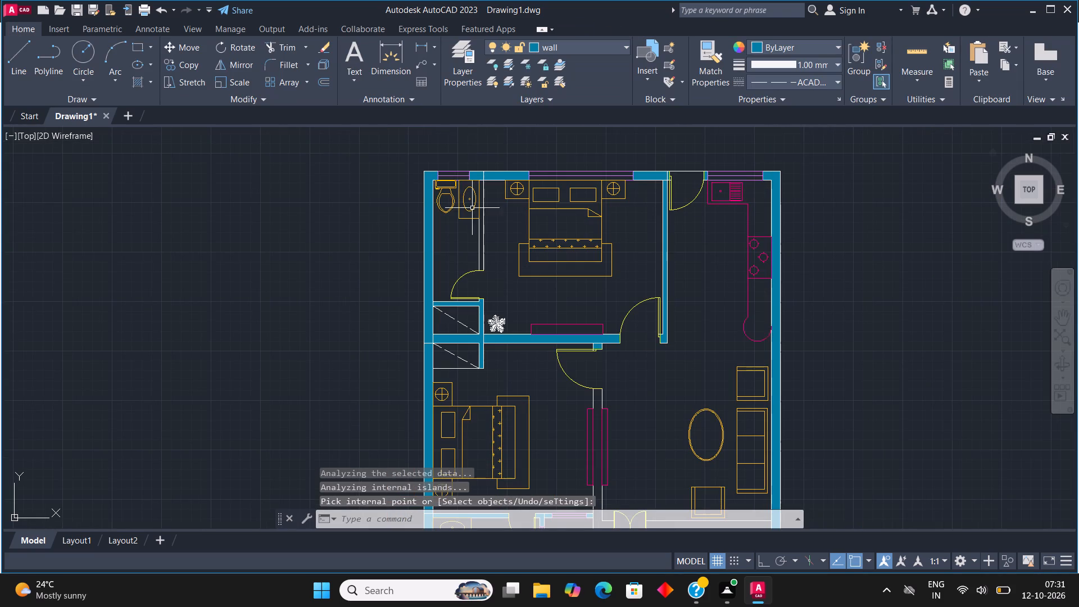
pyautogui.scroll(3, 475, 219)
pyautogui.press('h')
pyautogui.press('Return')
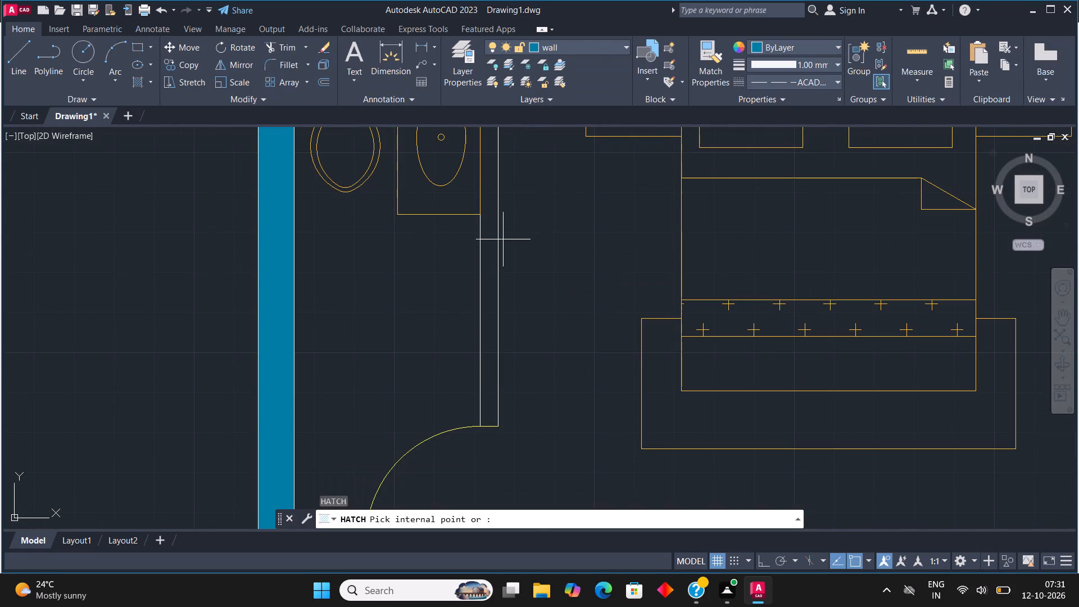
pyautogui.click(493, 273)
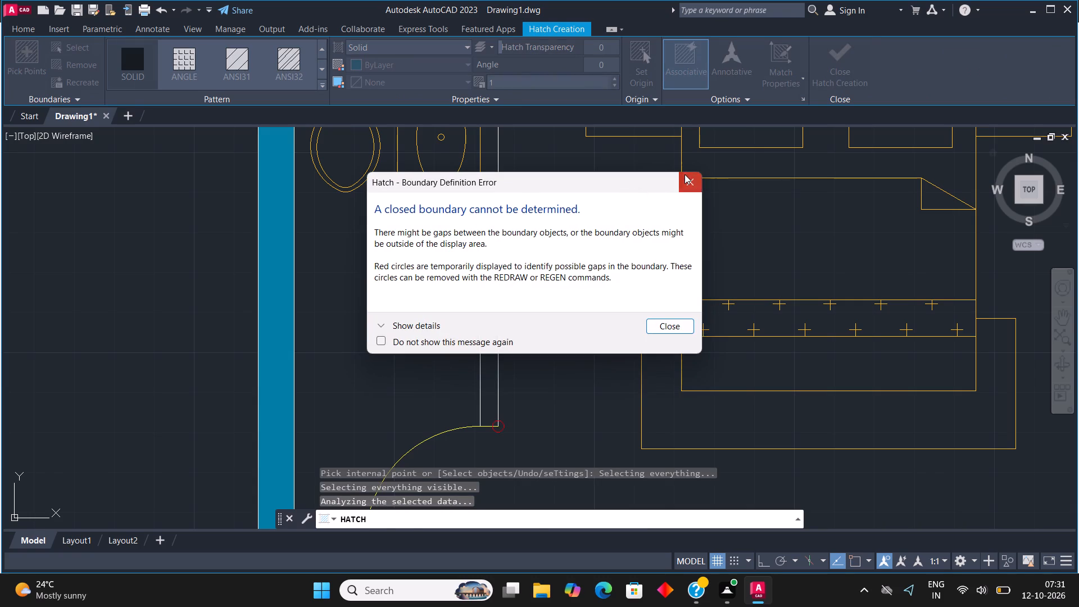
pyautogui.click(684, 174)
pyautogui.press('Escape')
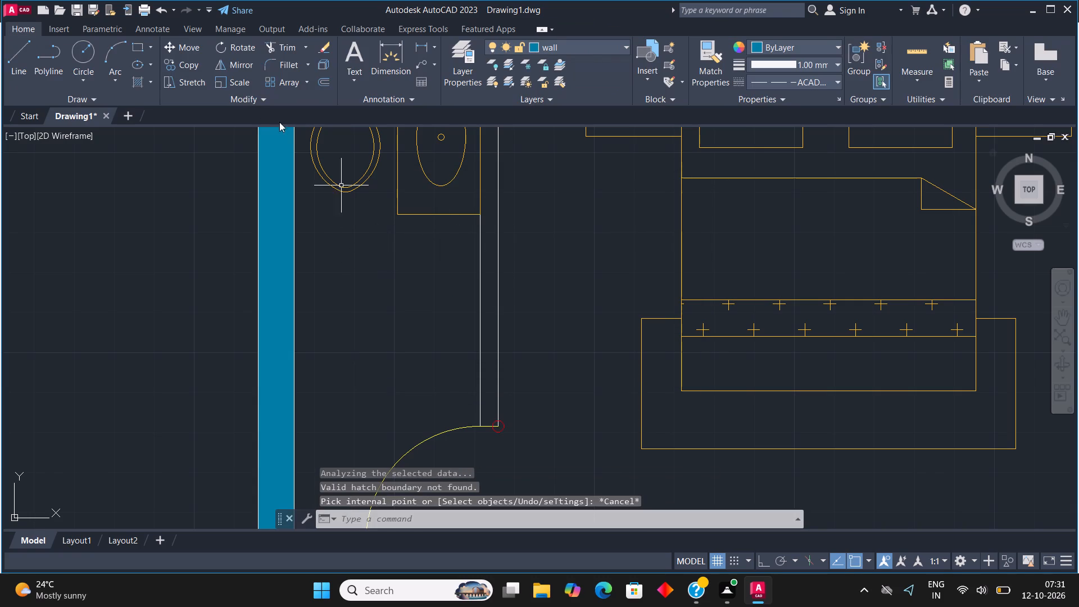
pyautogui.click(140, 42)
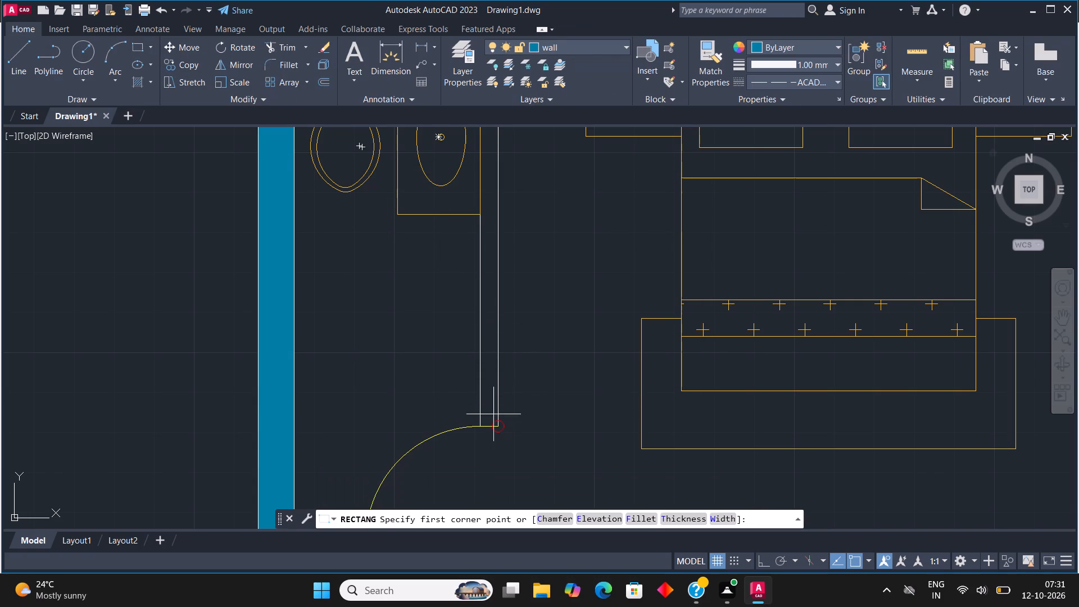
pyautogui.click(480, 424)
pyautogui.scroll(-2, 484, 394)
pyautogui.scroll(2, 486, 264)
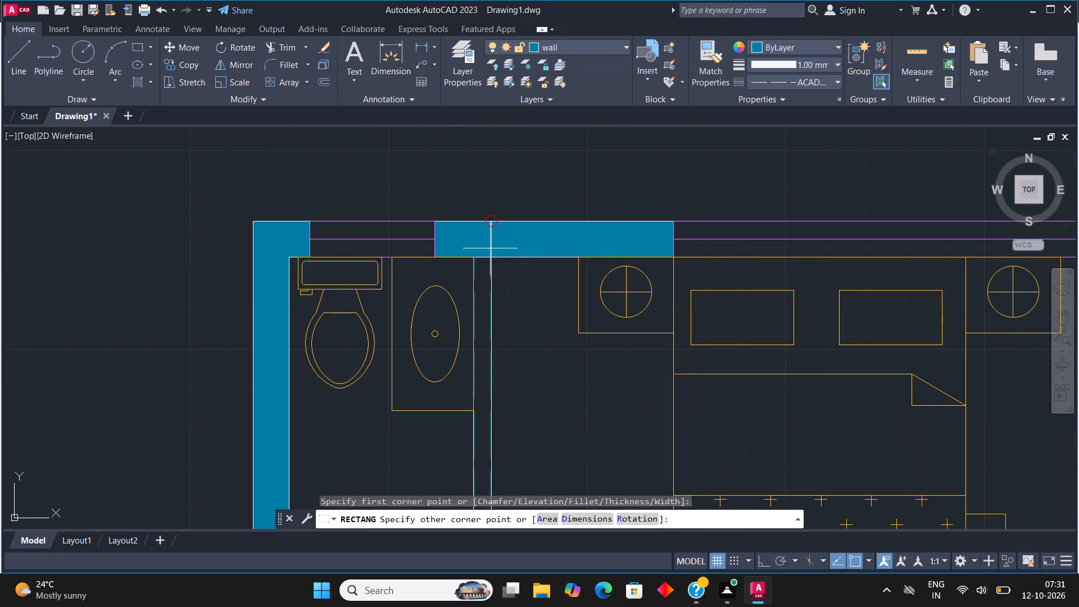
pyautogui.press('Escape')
# Set the current linetype to ByLayer in the Linetype Manager.
pyautogui.press('l')
pyautogui.press('i')
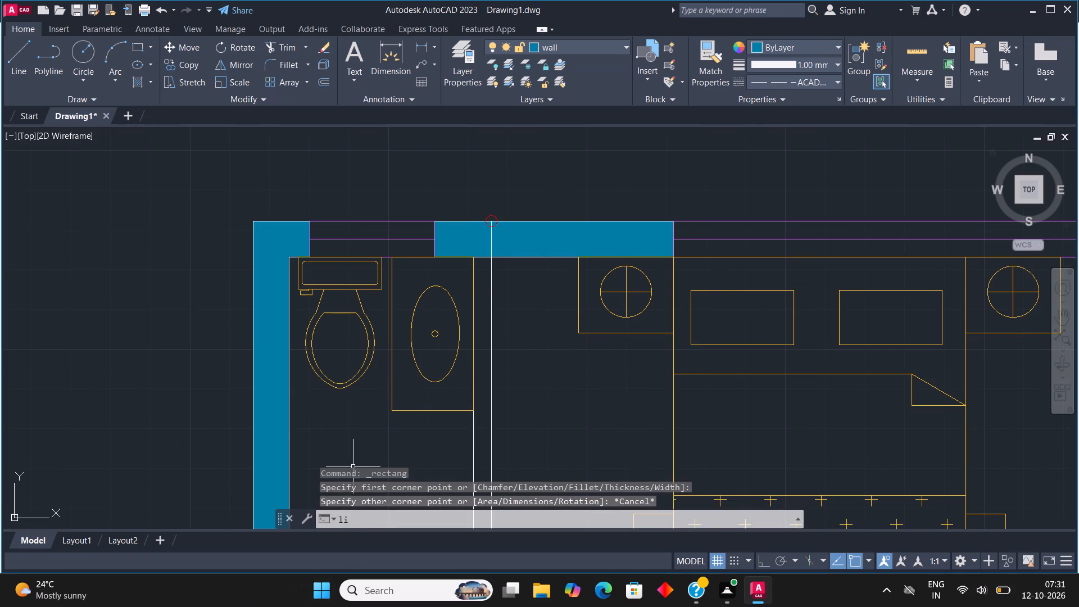
pyautogui.press('Escape')
pyautogui.write('li')
pyautogui.click(349, 407)
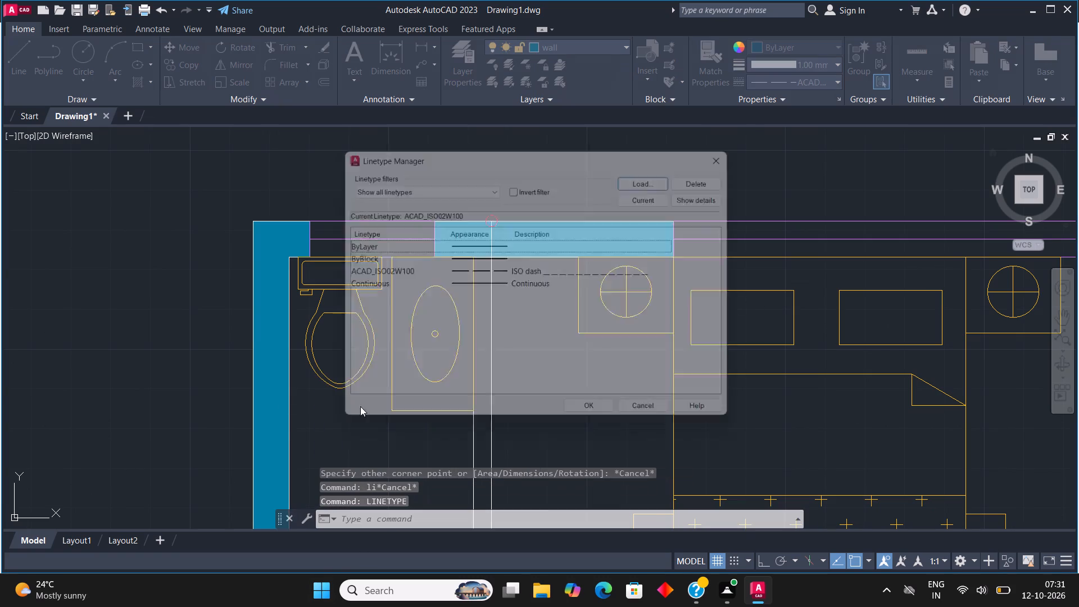
pyautogui.click(492, 246)
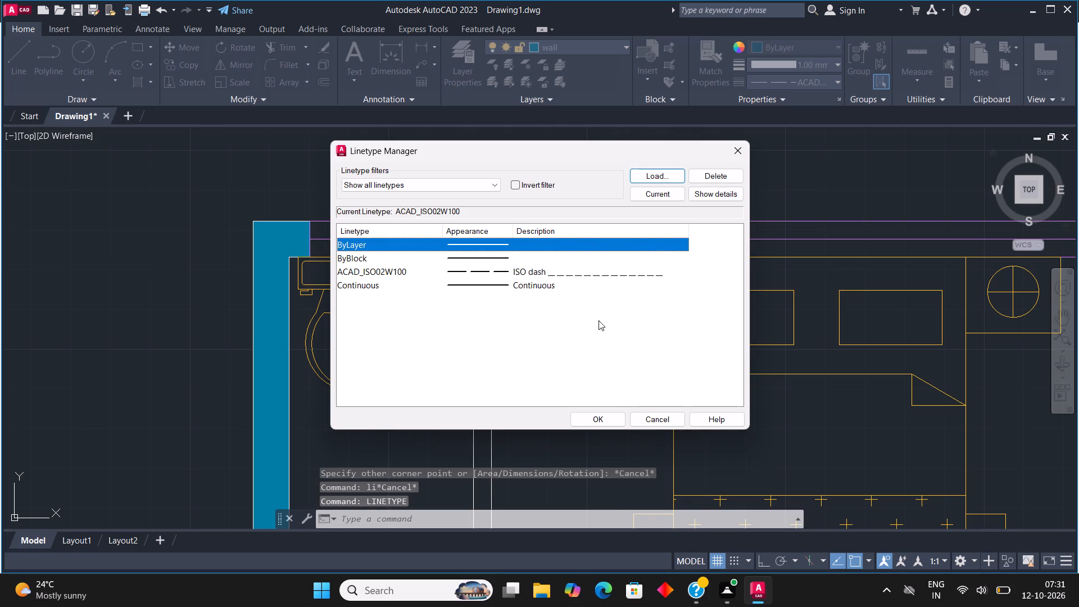
pyautogui.click(654, 191)
pyautogui.click(602, 421)
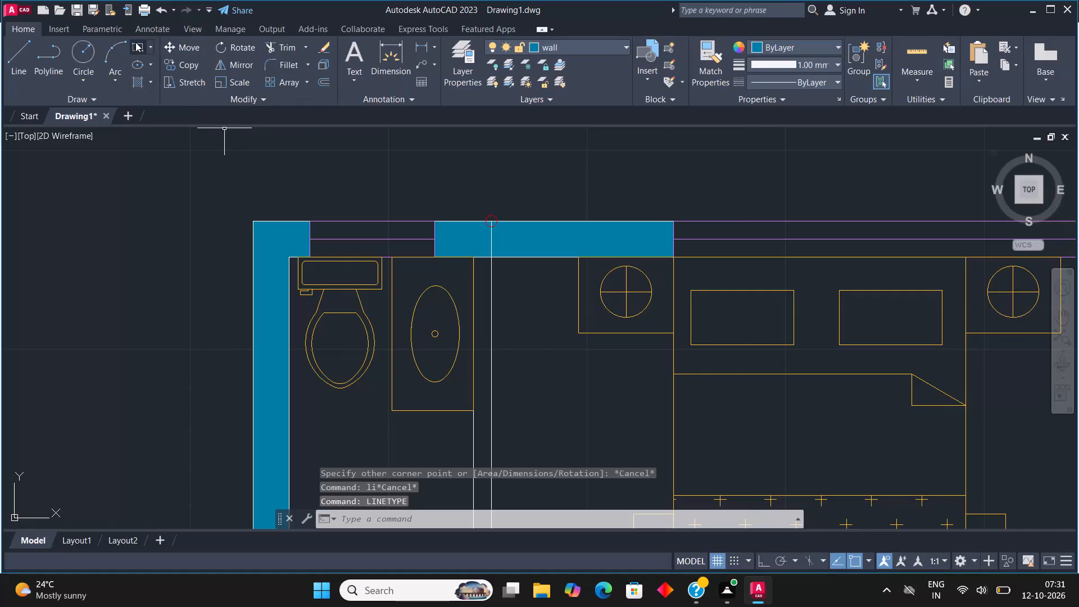
# Draw a rectangle over the upper bathroom-bedroom partition, from the rear wall's inner face to the bathroom door opening.
pyautogui.click(135, 42)
pyautogui.scroll(-2, 315, 261)
pyautogui.scroll(3, 377, 271)
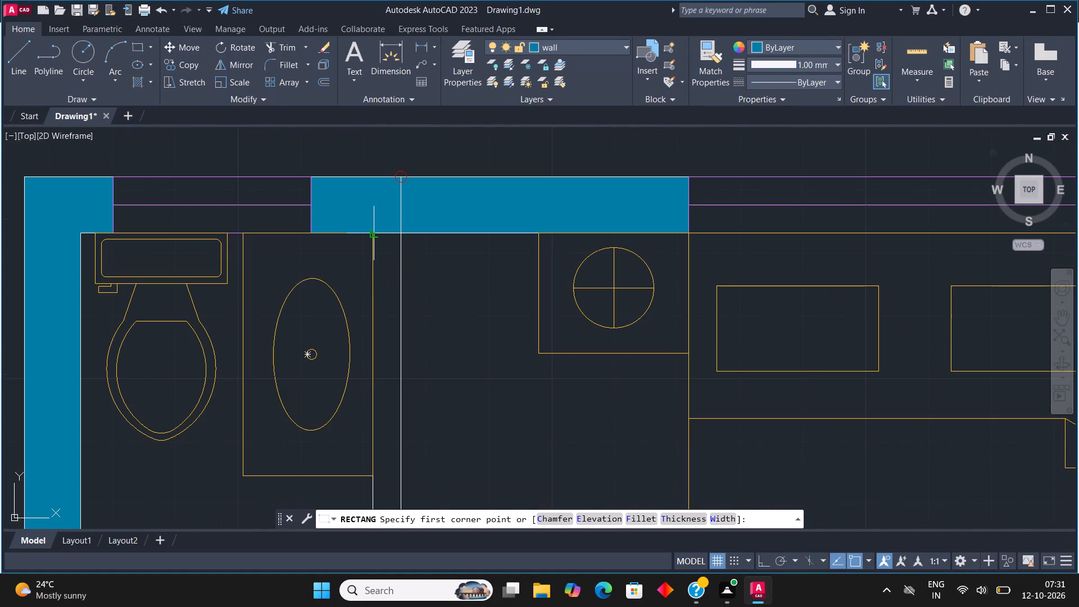
pyautogui.click(377, 235)
pyautogui.scroll(-2, 379, 238)
pyautogui.click(389, 457)
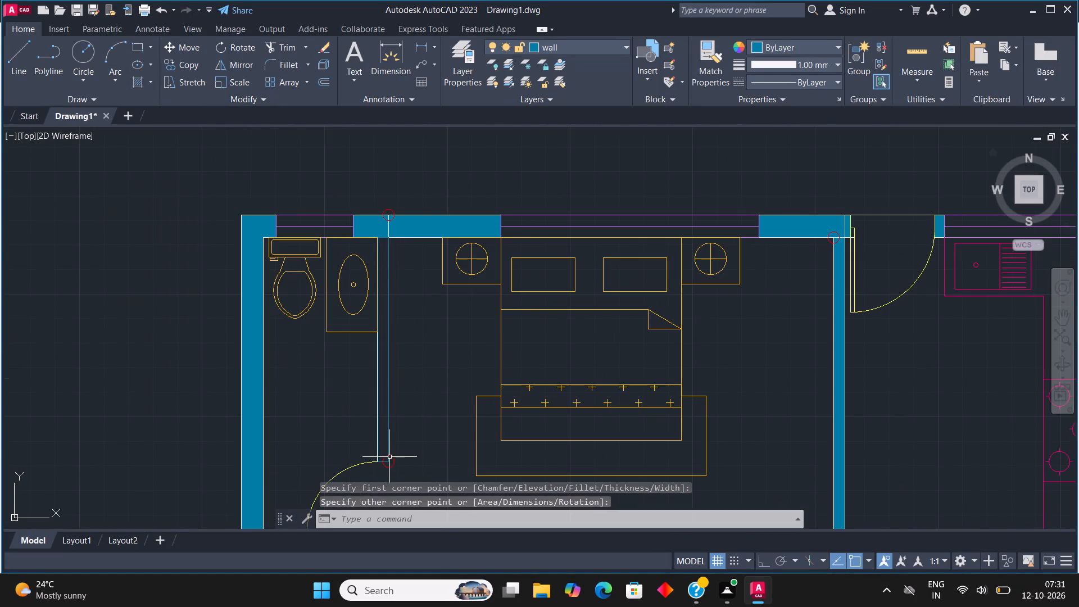
# Draw a rectangle over the wall between the lower bedroom and living room, from the bedroom door opening to the staircase-living room wall's living-side face.
pyautogui.click(135, 48)
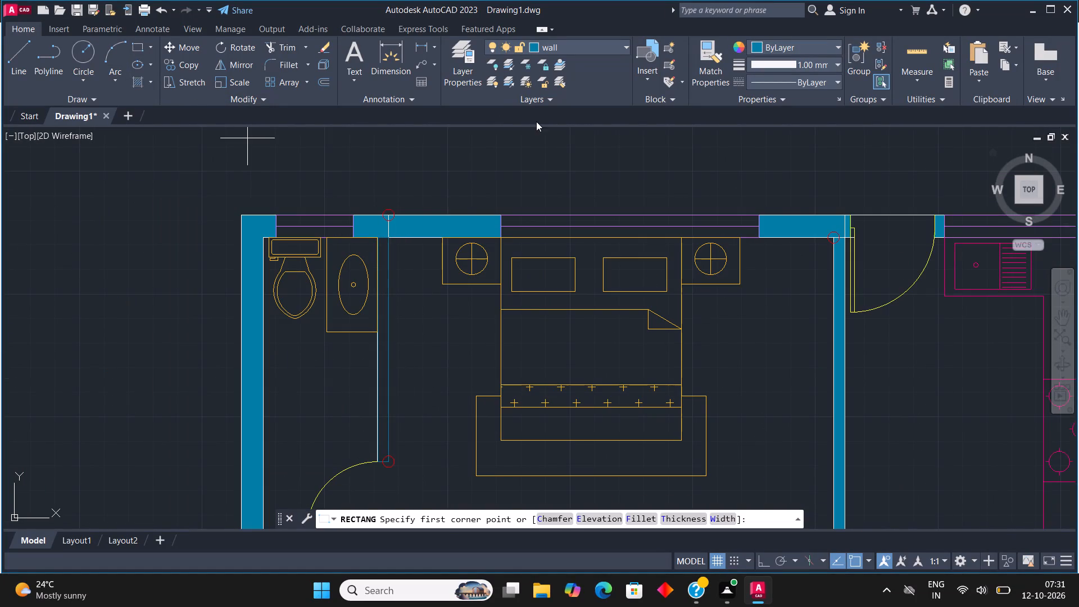
pyautogui.scroll(-2, 464, 219)
pyautogui.moveTo(612, 351); pyautogui.dragTo(611, 244, button='middle')
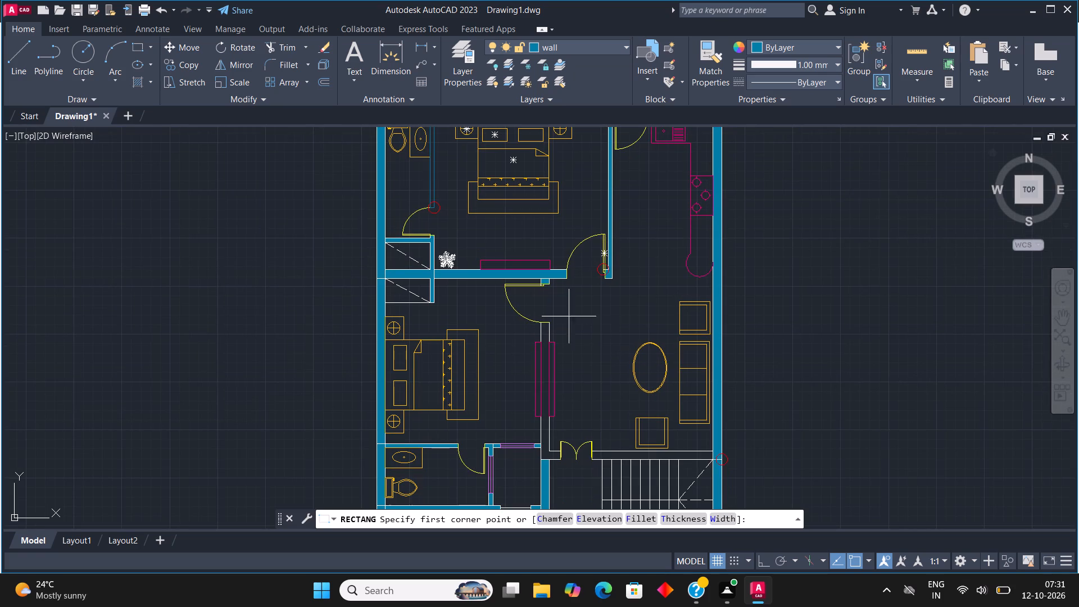
pyautogui.scroll(2, 536, 325)
pyautogui.click(540, 318)
pyautogui.scroll(-1, 541, 318)
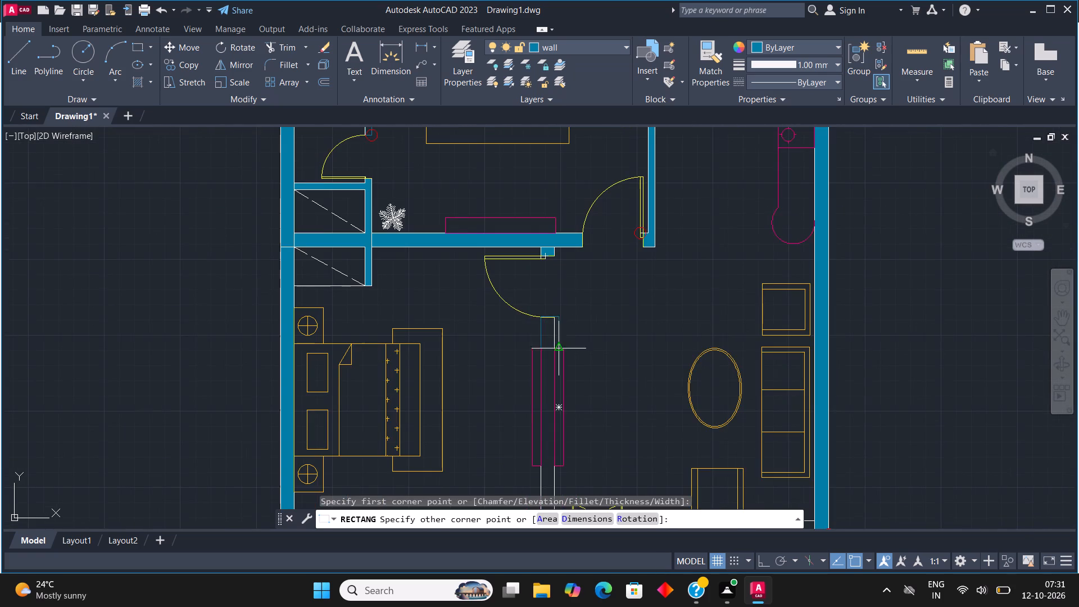
pyautogui.scroll(-2, 564, 333)
pyautogui.scroll(4, 554, 416)
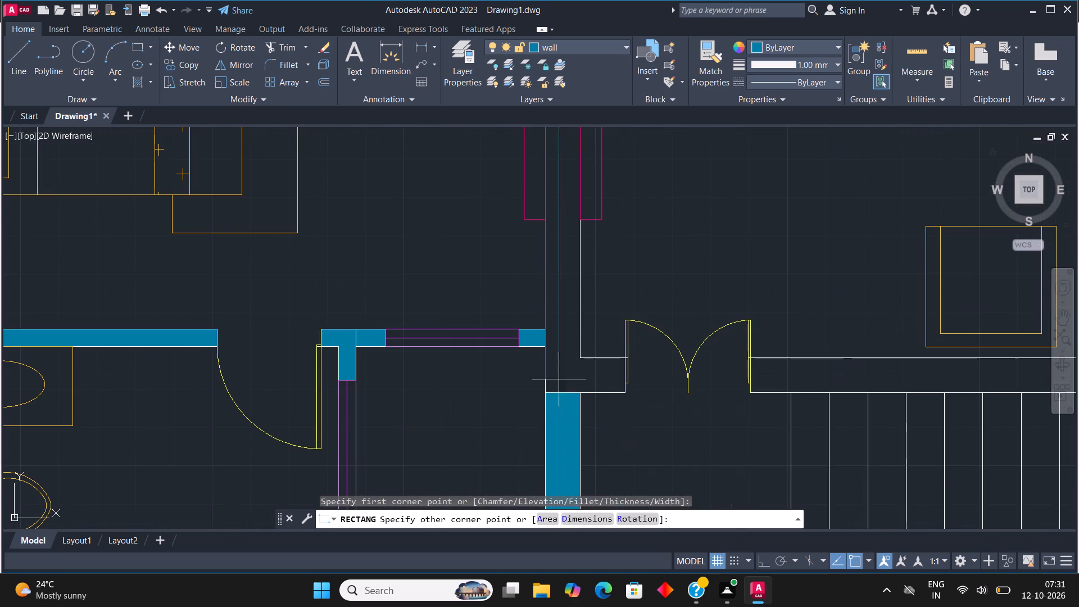
pyautogui.click(580, 356)
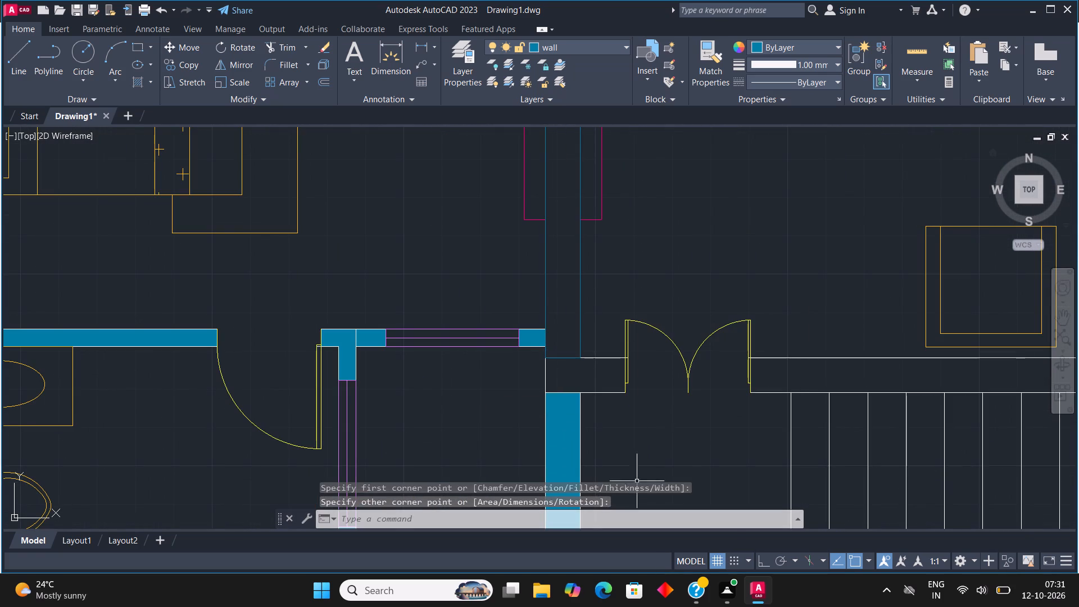
# Draw rectangles over the two staircase-living room wall segments, one on each side of the double door.
pyautogui.click(138, 47)
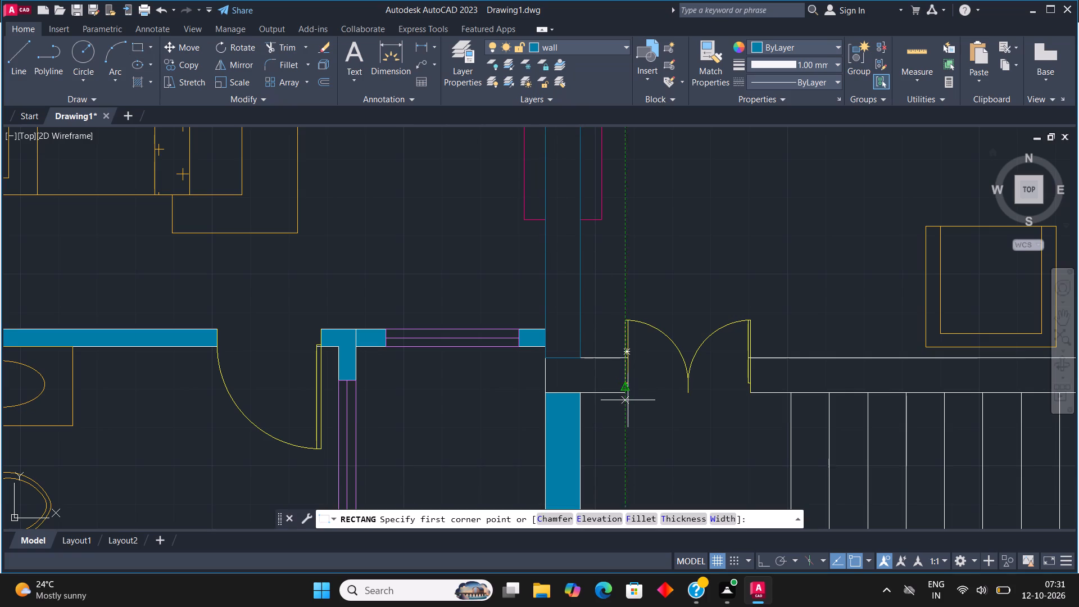
pyautogui.click(628, 395)
pyautogui.click(546, 363)
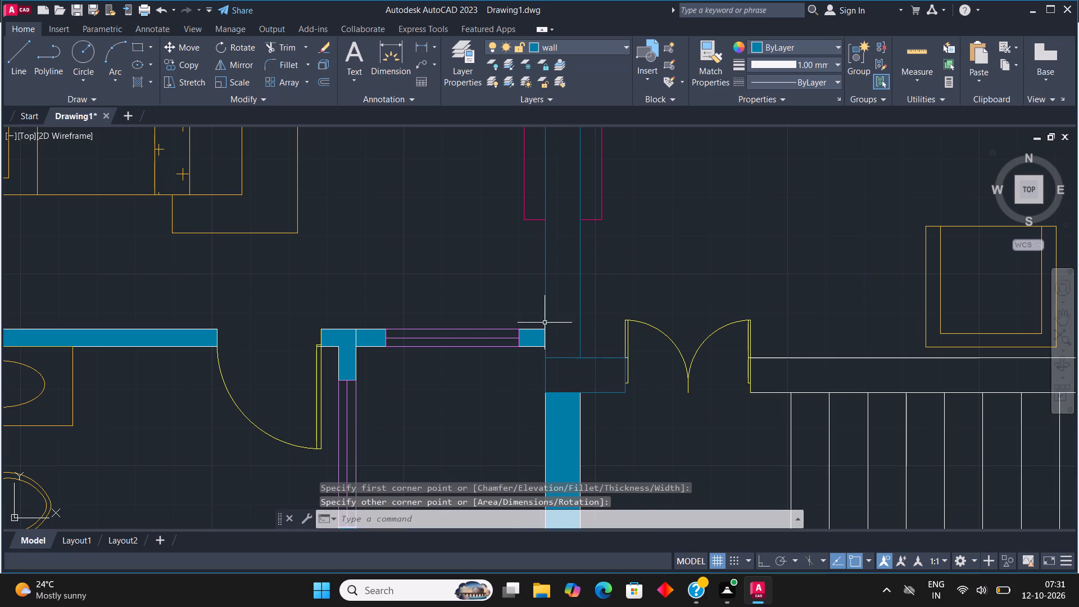
pyautogui.scroll(-2, 545, 301)
pyautogui.scroll(2, 667, 324)
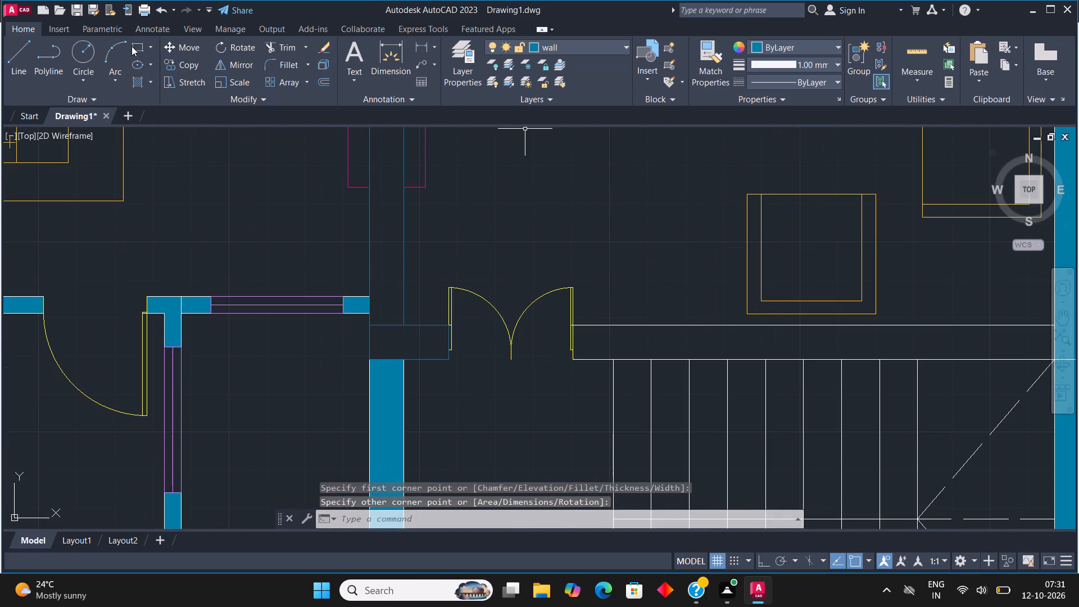
pyautogui.click(132, 46)
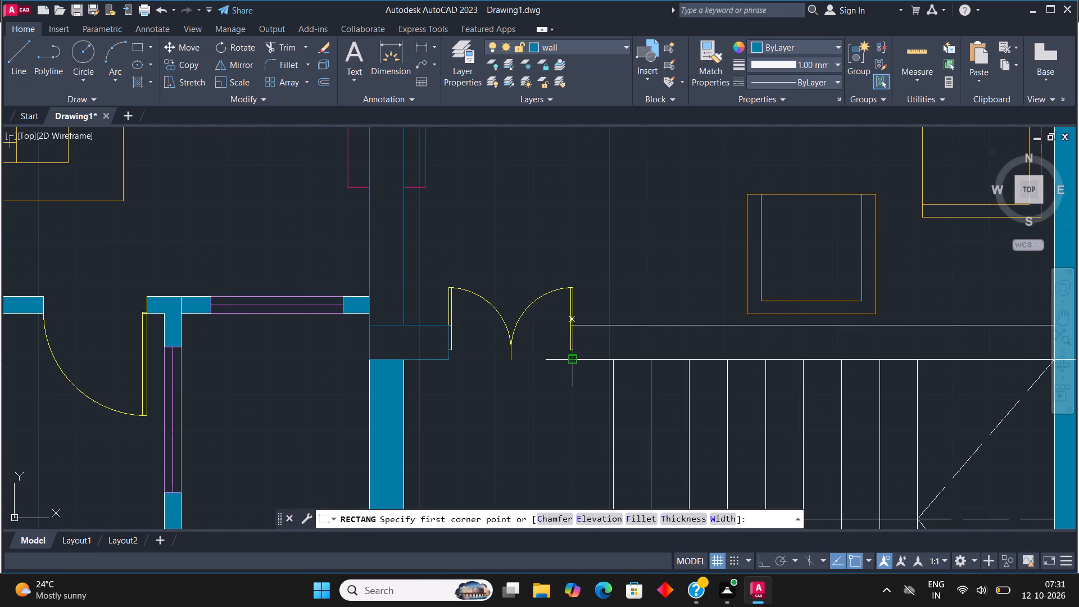
pyautogui.click(573, 362)
pyautogui.scroll(-1, 624, 356)
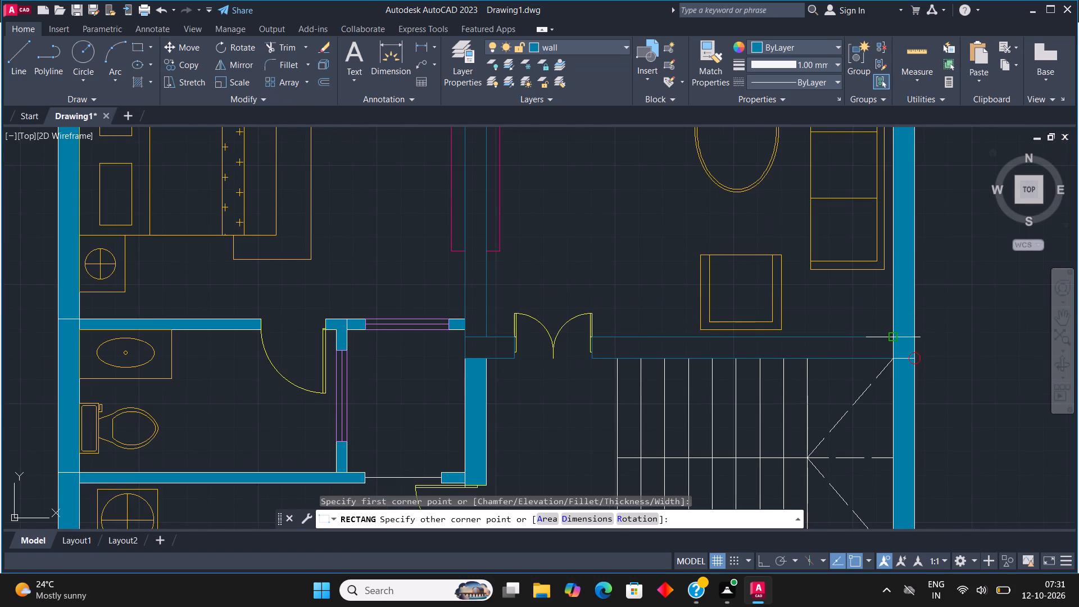
pyautogui.click(895, 335)
# Fill both staircase-living room wall segments and the lower bedroom-living room wall with solid hatch.
pyautogui.scroll(-2, 702, 259)
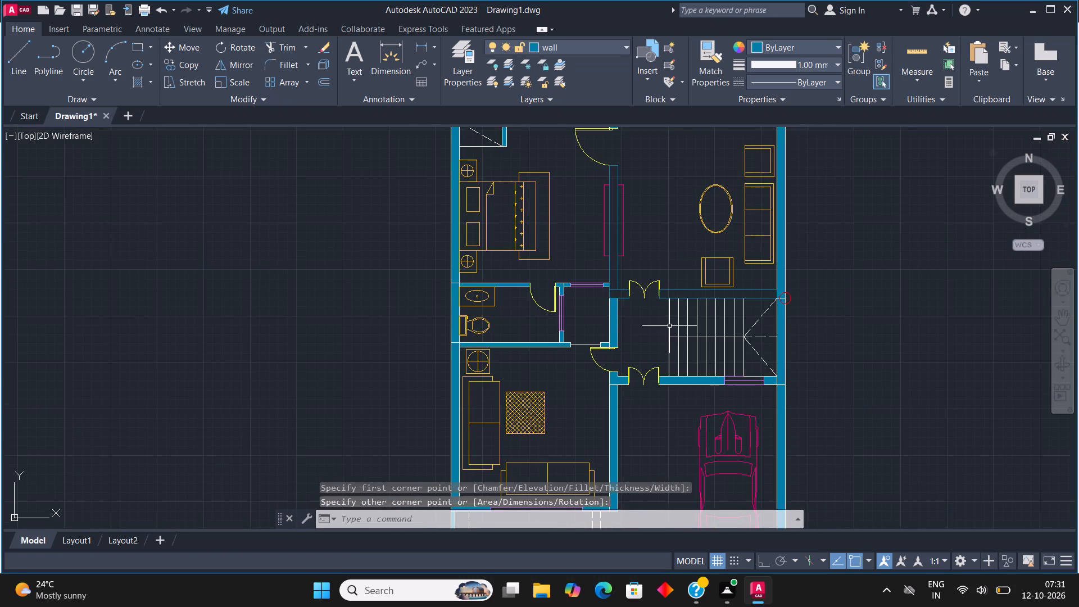
pyautogui.moveTo(669, 326); pyautogui.dragTo(613, 207, button='middle')
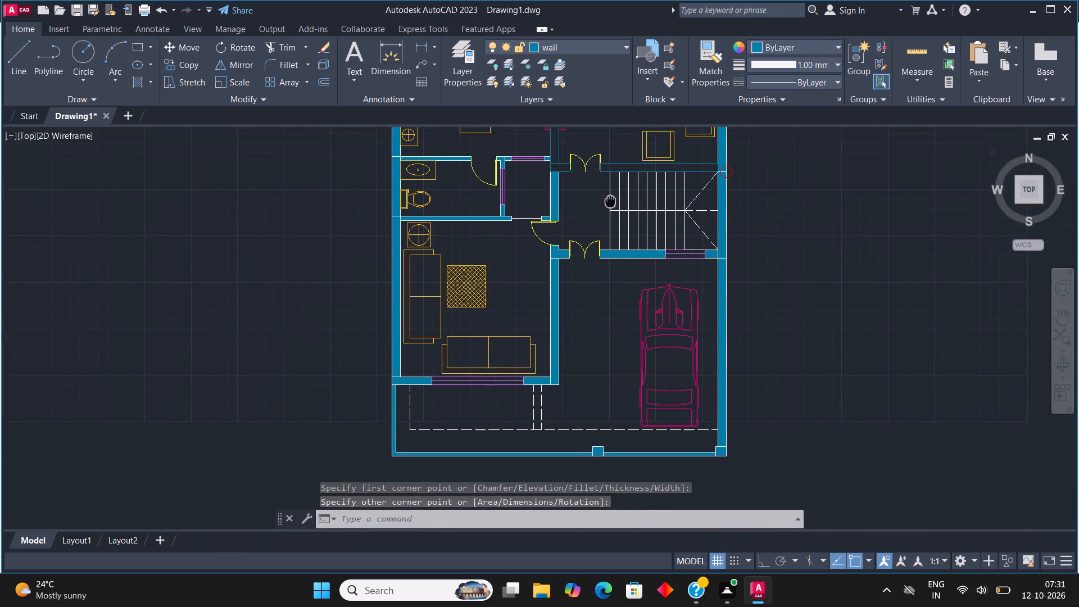
pyautogui.moveTo(613, 207); pyautogui.dragTo(620, 251, button='middle')
pyautogui.moveTo(654, 175); pyautogui.dragTo(659, 232, button='middle')
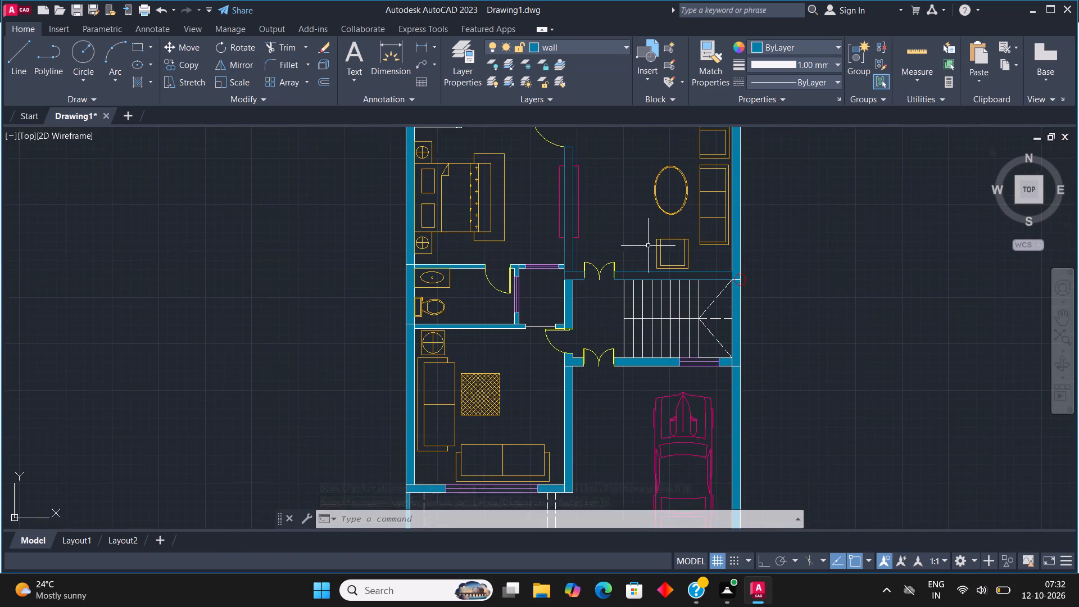
pyautogui.scroll(2, 639, 234)
pyautogui.press('h')
pyautogui.press('Return')
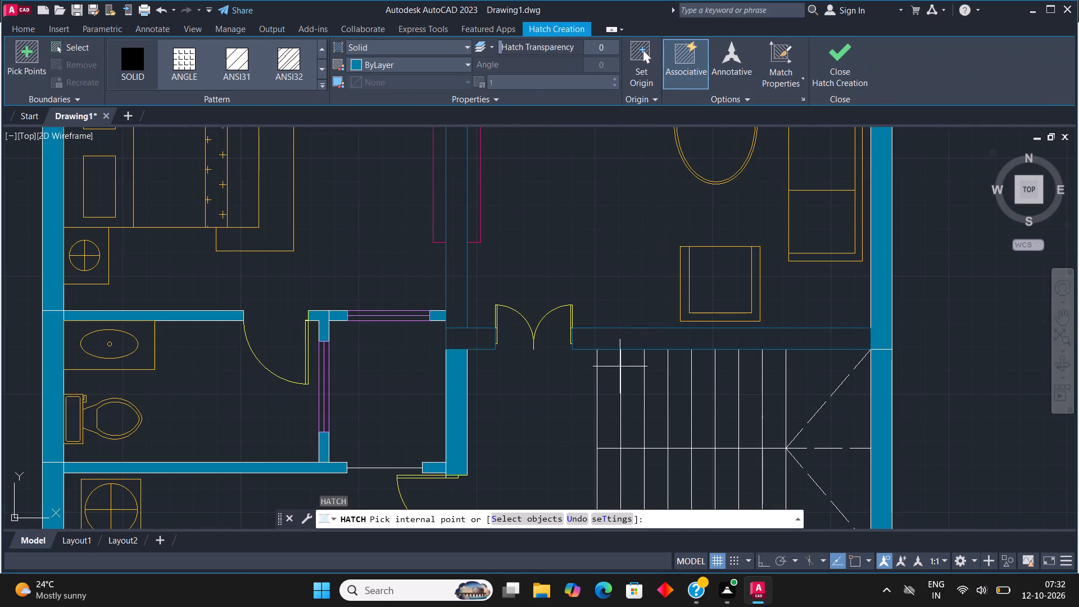
pyautogui.click(617, 344)
pyautogui.click(473, 342)
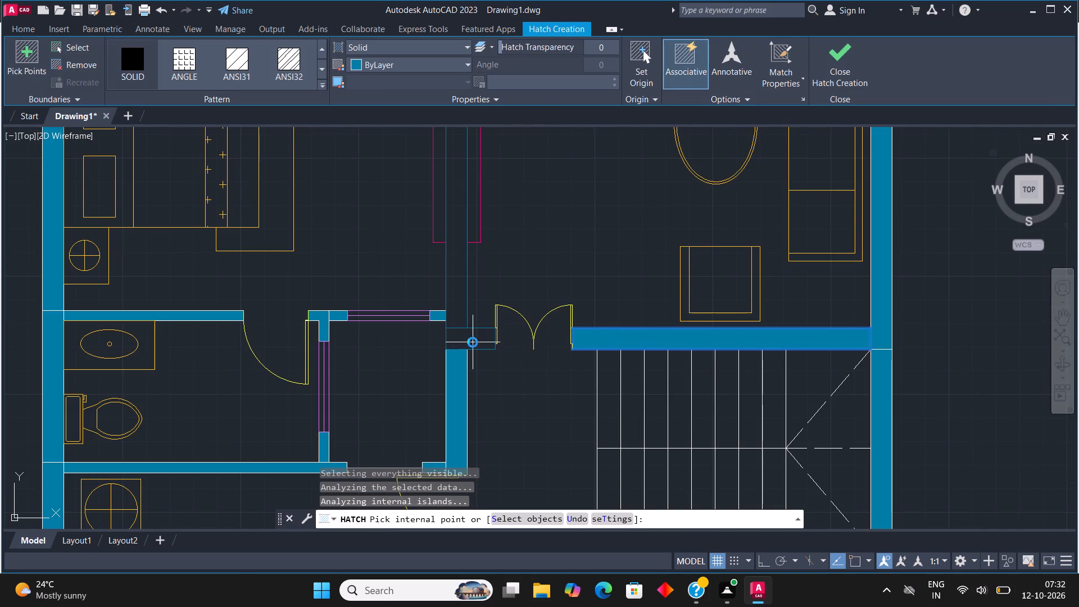
pyautogui.click(456, 291)
pyautogui.scroll(-3, 498, 369)
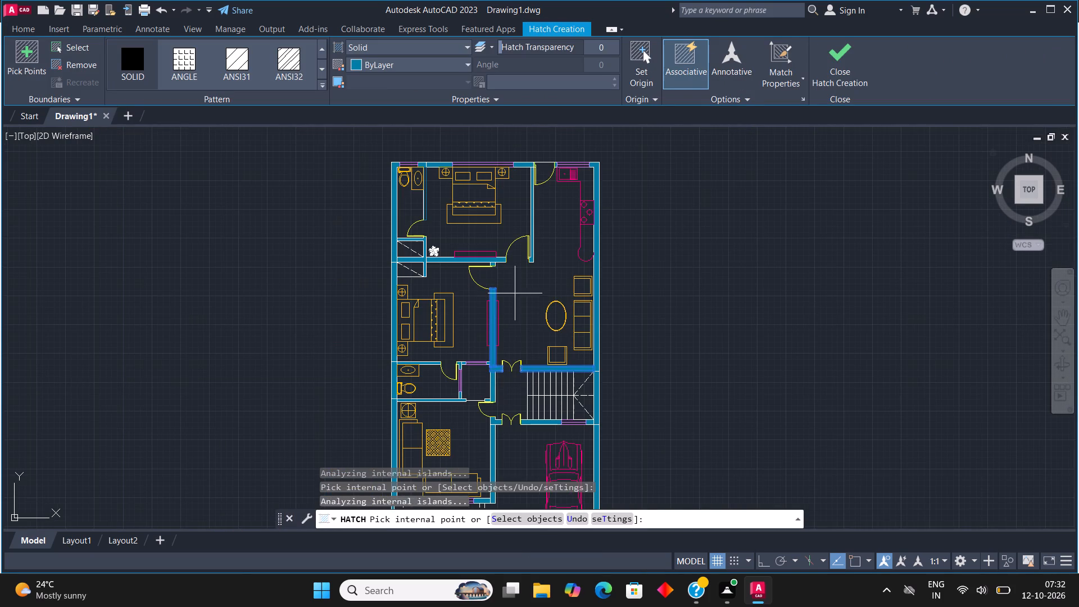
pyautogui.click(838, 49)
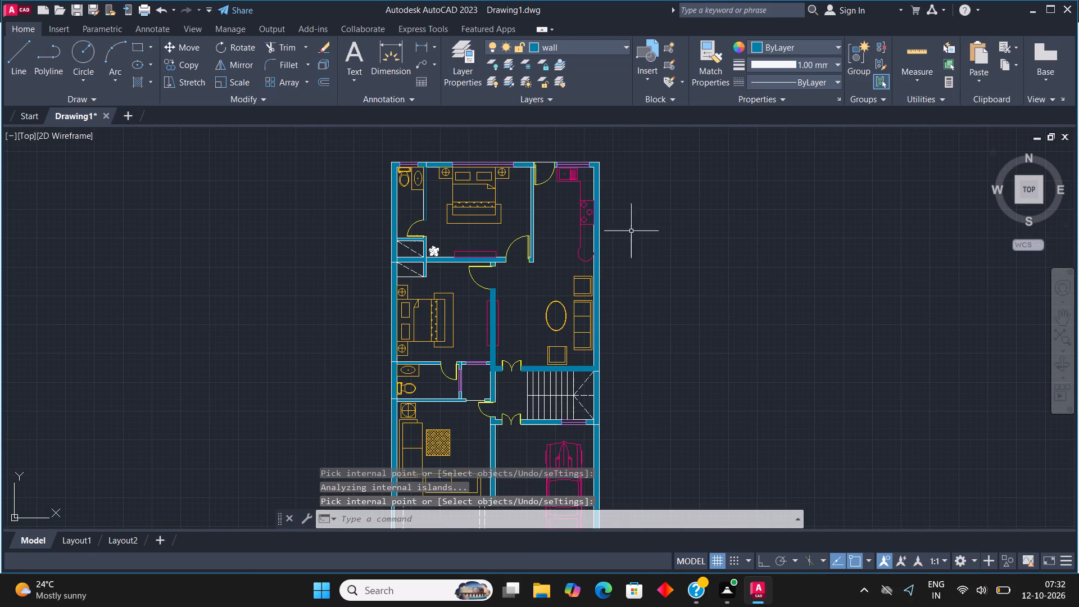
# Fill the partition between the upper bathroom and the upper bedroom with solid hatch.
pyautogui.scroll(3, 425, 148)
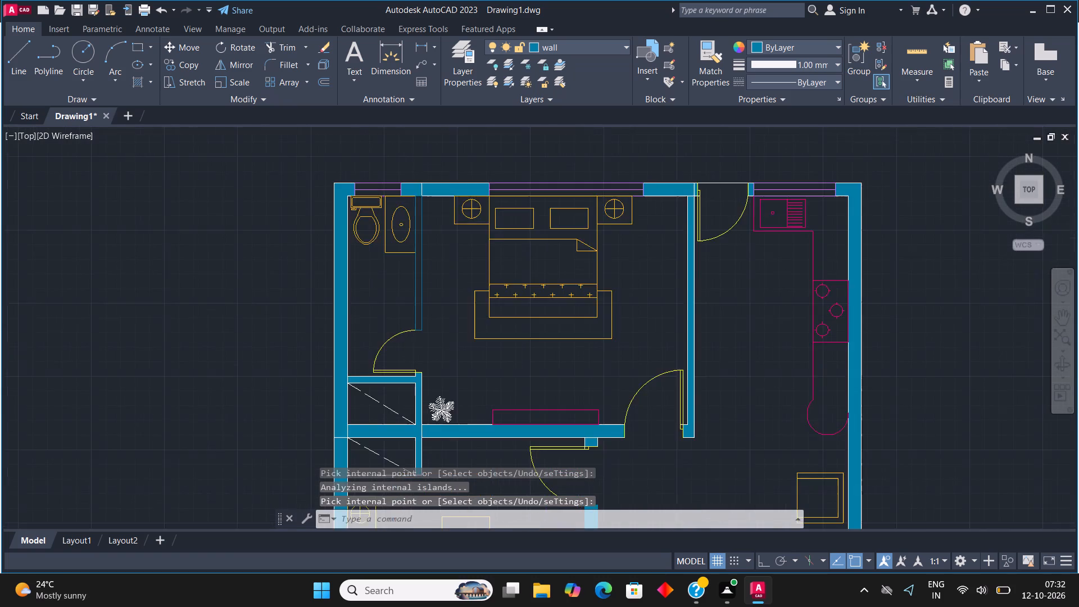
pyautogui.press('h')
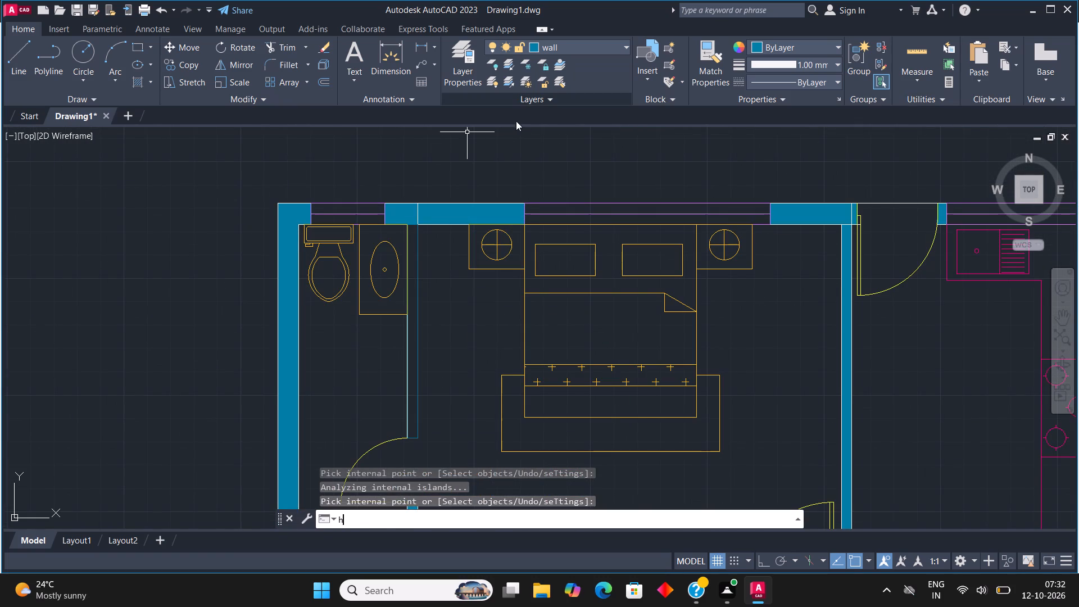
pyautogui.press('Return')
pyautogui.click(414, 256)
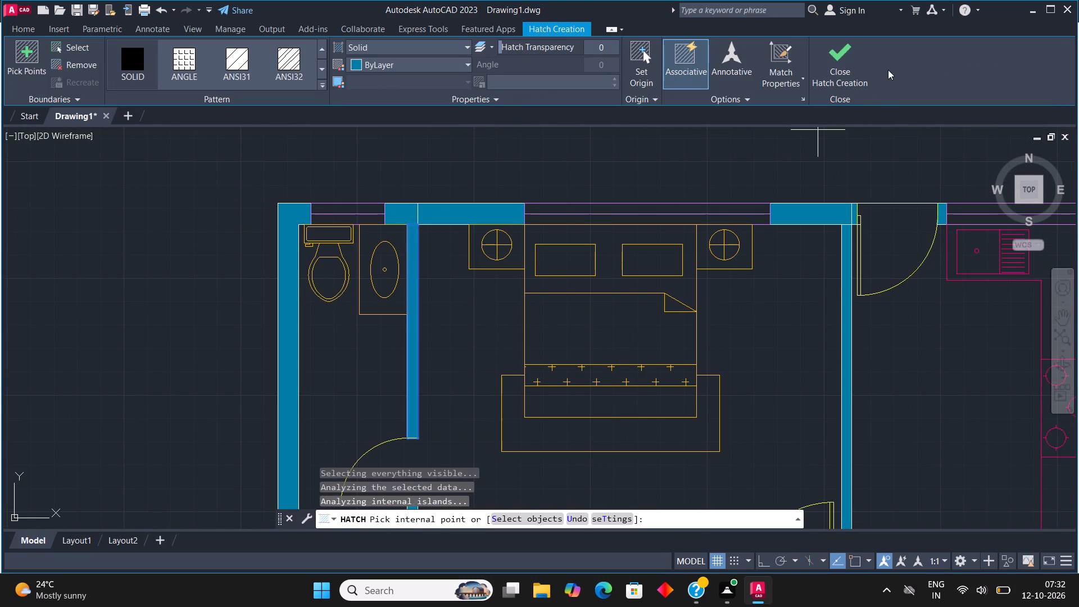
pyautogui.click(827, 53)
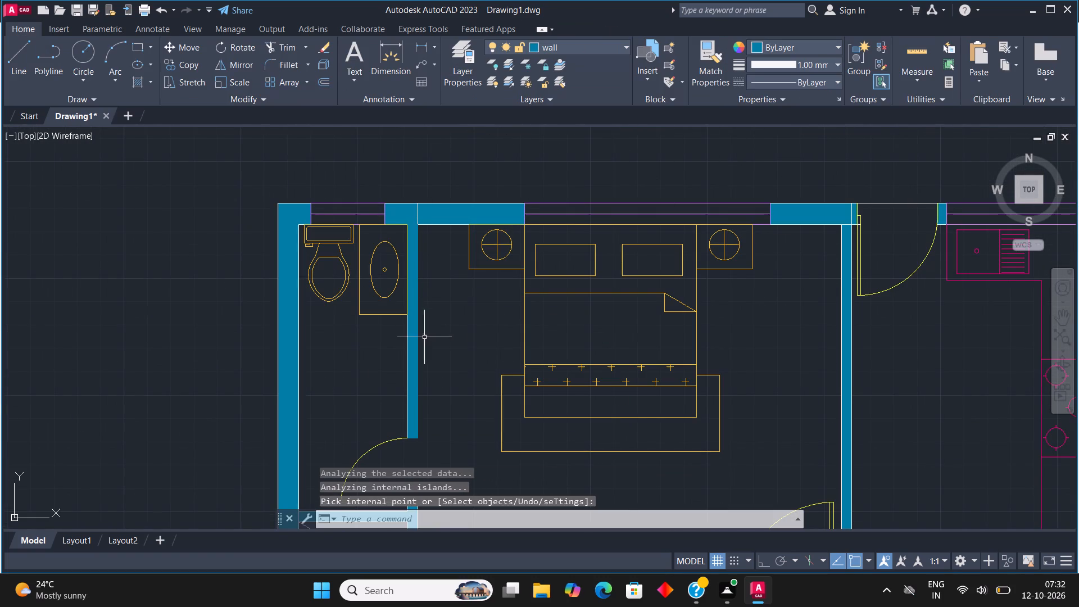
# Examine the hatched walls throughout the plan, from the upper bedroom down to the car porch.
pyautogui.scroll(-1, 445, 327)
pyautogui.moveTo(540, 321); pyautogui.dragTo(541, 282, button='middle')
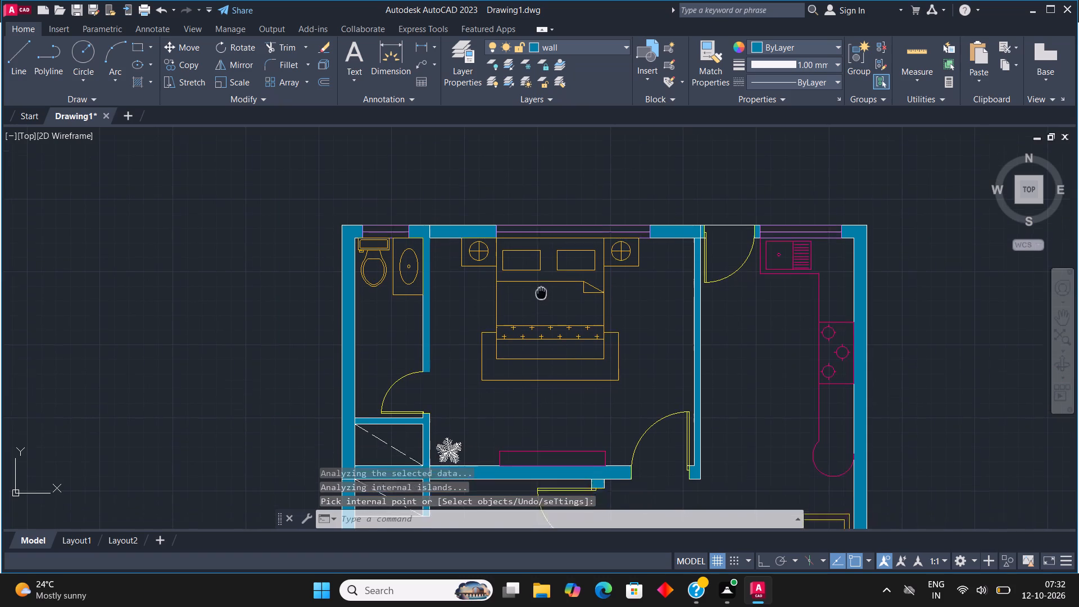
pyautogui.moveTo(541, 282); pyautogui.dragTo(544, 232, button='middle')
pyautogui.moveTo(620, 402); pyautogui.dragTo(593, 316, button='middle')
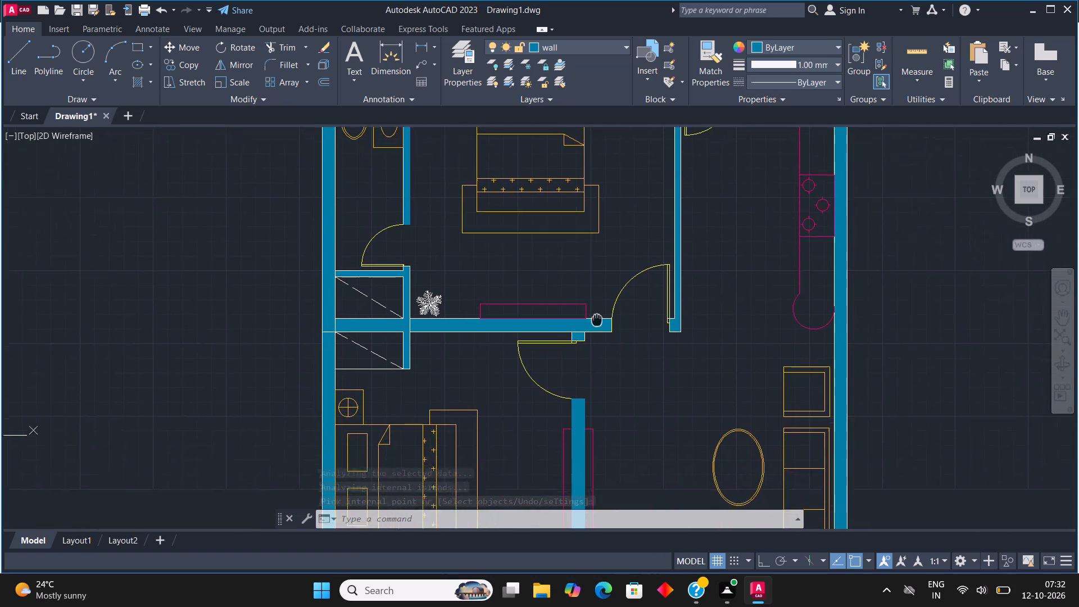
pyautogui.moveTo(593, 316); pyautogui.dragTo(576, 273, button='middle')
pyautogui.moveTo(610, 398); pyautogui.dragTo(582, 184, button='middle')
pyautogui.moveTo(591, 381); pyautogui.dragTo(593, 377, button='middle')
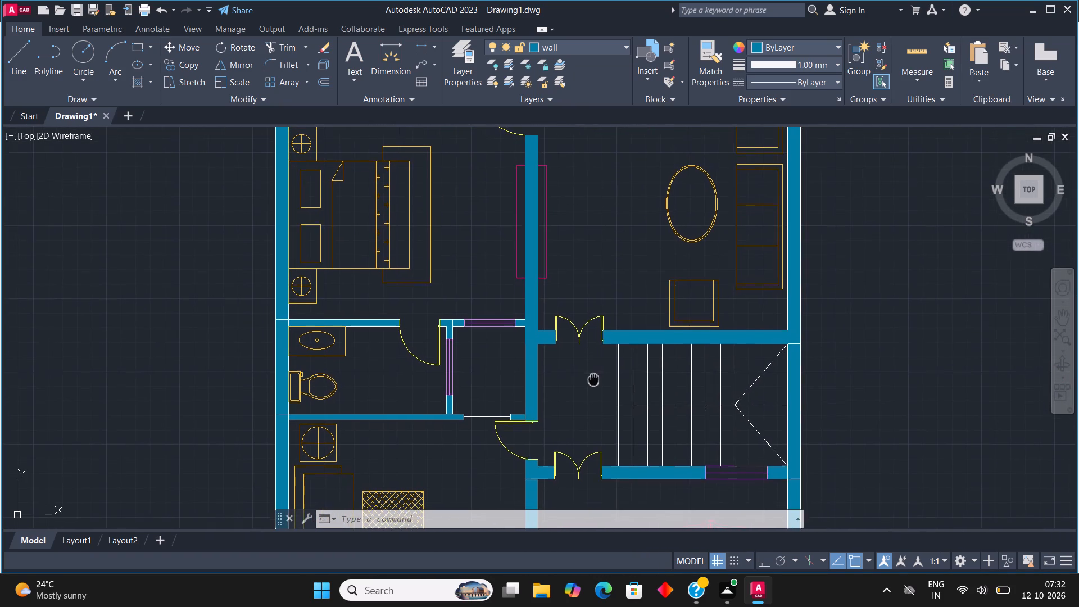
pyautogui.moveTo(593, 377); pyautogui.dragTo(598, 270, button='middle')
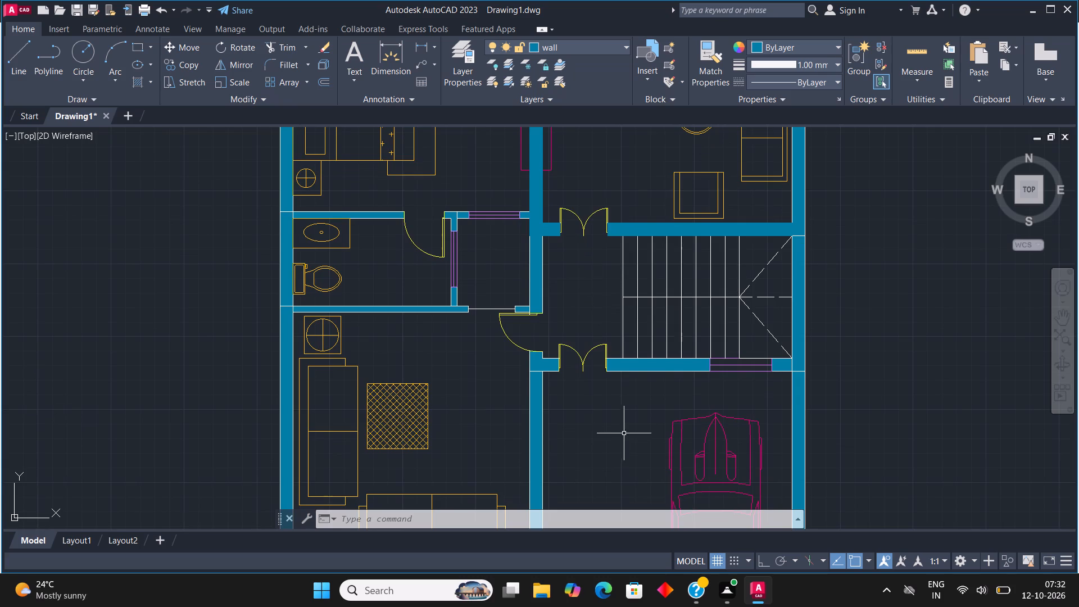
pyautogui.moveTo(629, 423); pyautogui.dragTo(605, 233, button='middle')
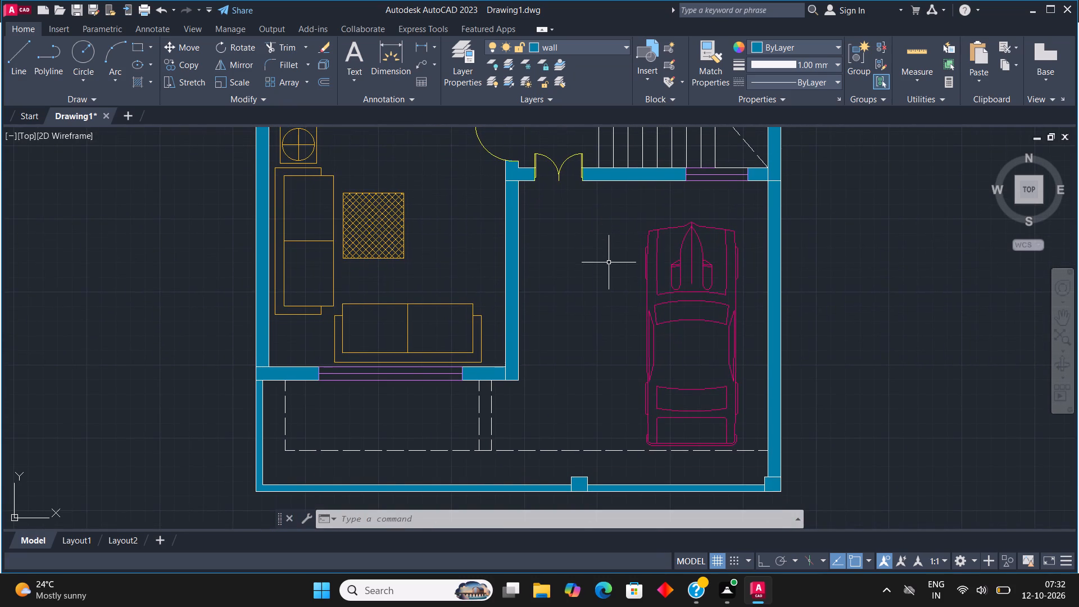
# Move the dashed lines in front of the sitting room and car porch to the wall layer.
pyautogui.moveTo(445, 363); pyautogui.dragTo(533, 369, button='middle')
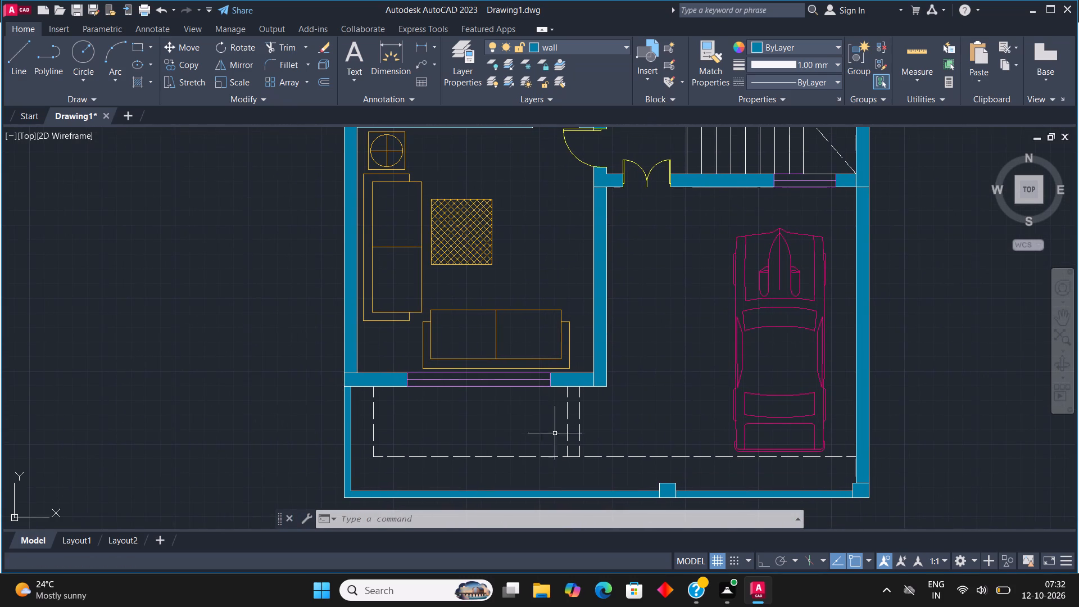
pyautogui.click(589, 470)
pyautogui.click(357, 428)
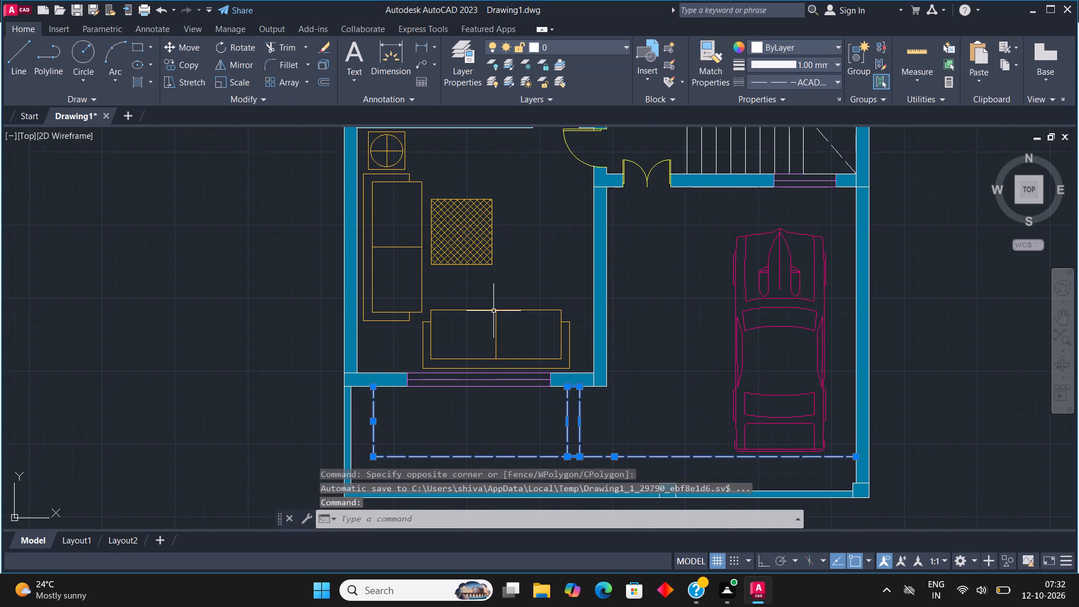
pyautogui.click(574, 43)
pyautogui.click(565, 124)
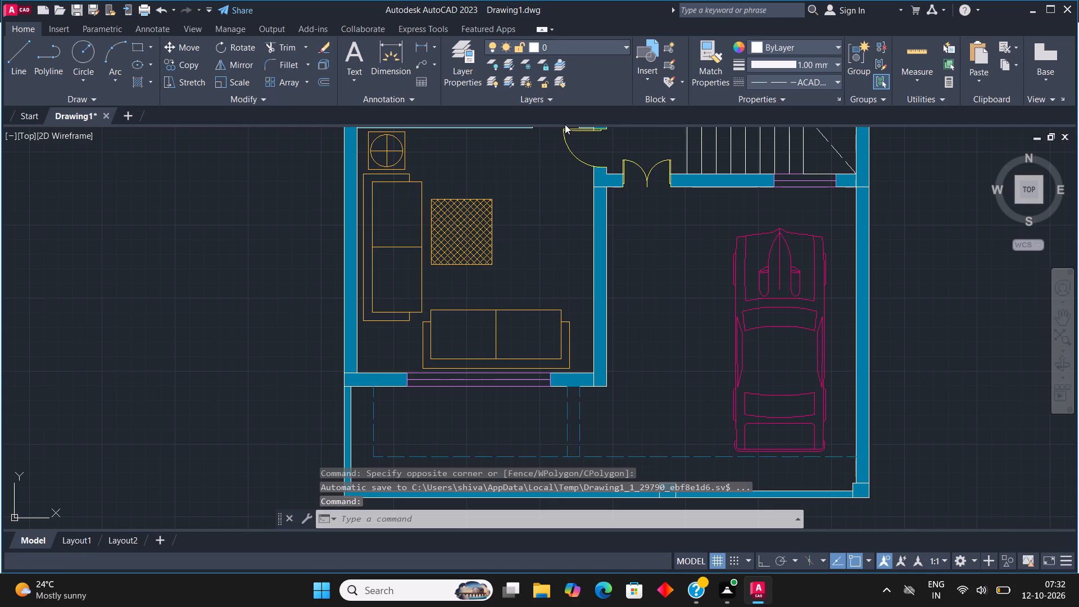
pyautogui.press('Escape')
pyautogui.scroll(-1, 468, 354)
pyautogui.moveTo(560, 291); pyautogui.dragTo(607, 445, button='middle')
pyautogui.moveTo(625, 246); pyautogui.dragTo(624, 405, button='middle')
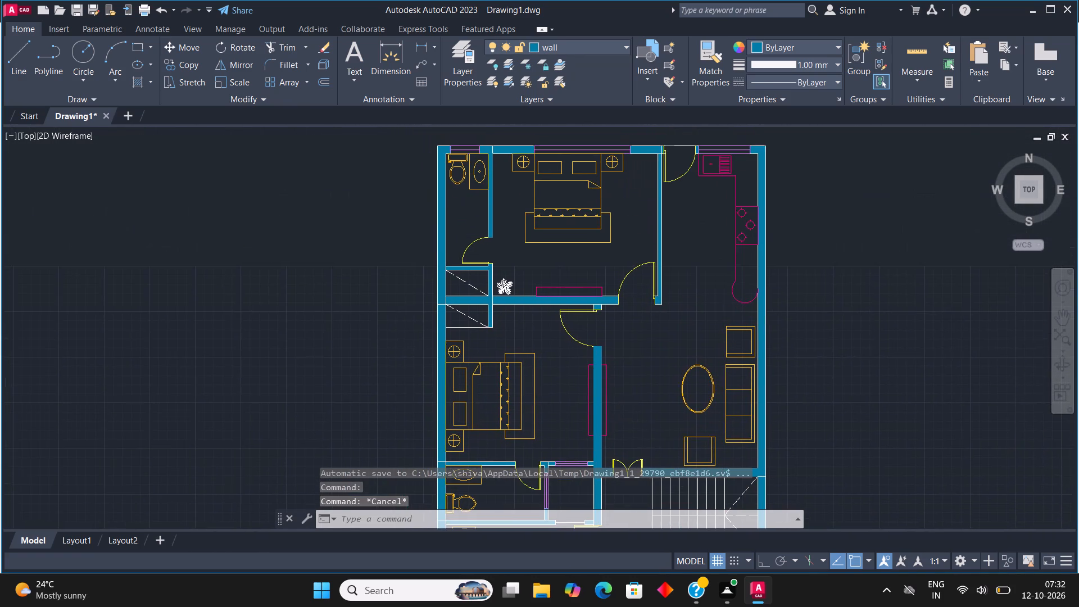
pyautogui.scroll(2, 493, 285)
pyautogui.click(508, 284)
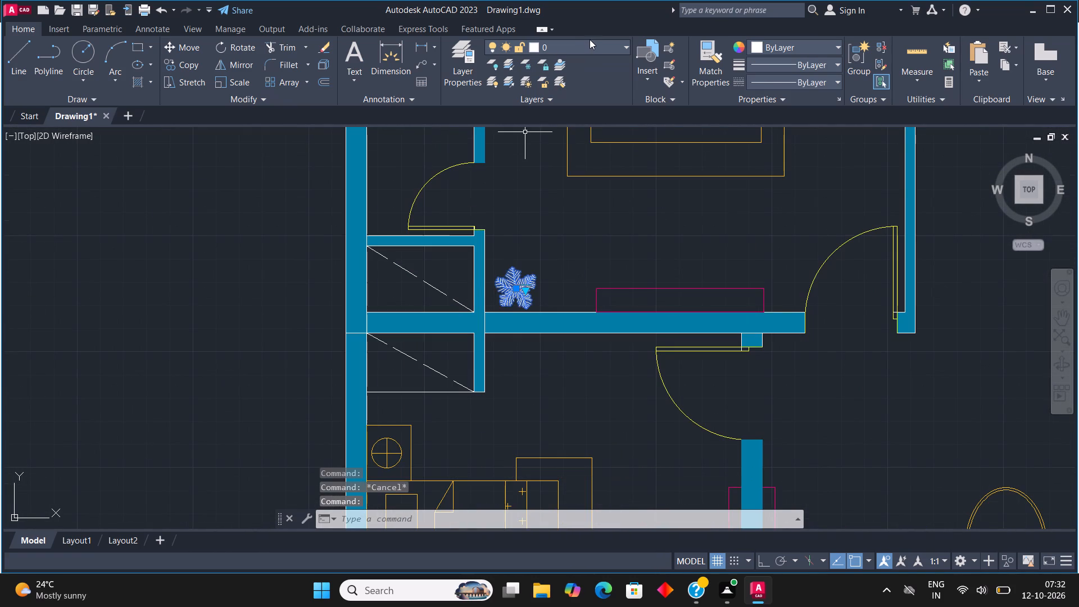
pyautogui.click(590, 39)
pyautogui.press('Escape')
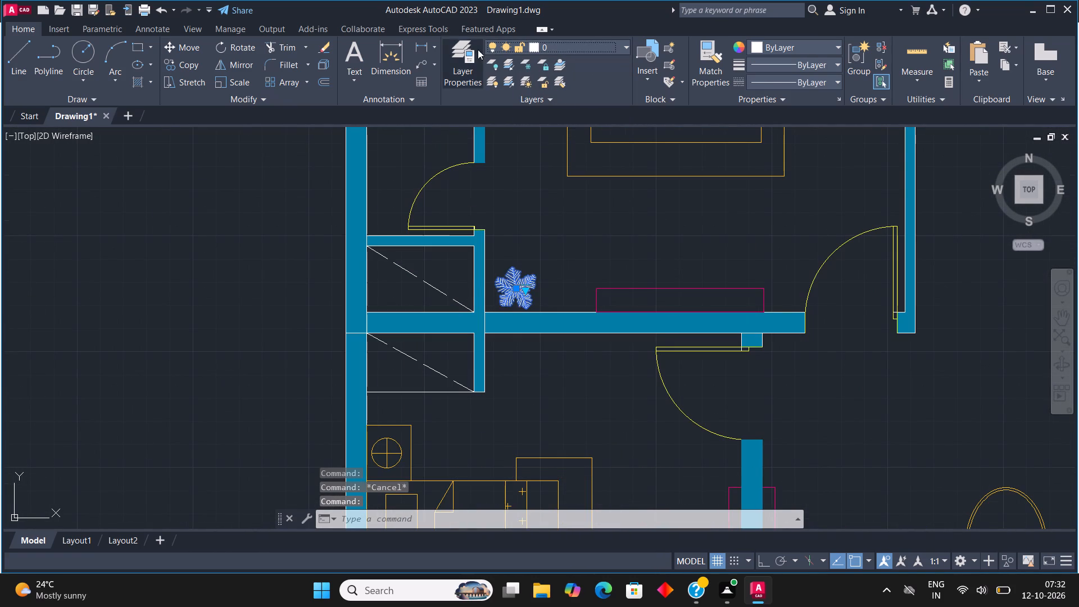
# Create a layer named tree and set its colour to green index 90.
pyautogui.click(461, 53)
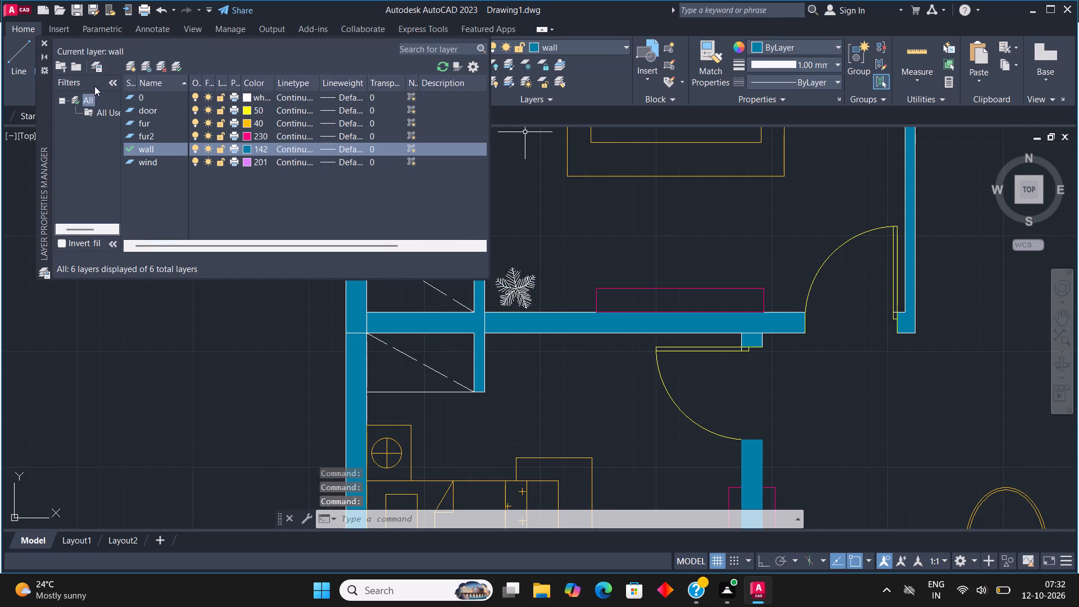
pyautogui.click(142, 62)
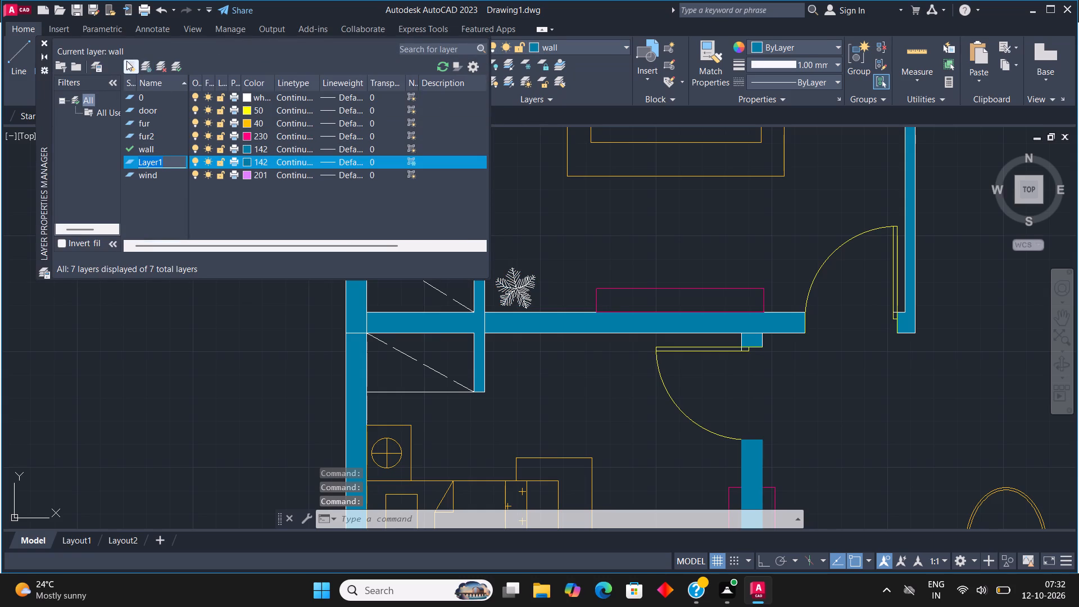
pyautogui.click(127, 61)
pyautogui.write('tr')
pyautogui.press('e')
pyautogui.press('e')
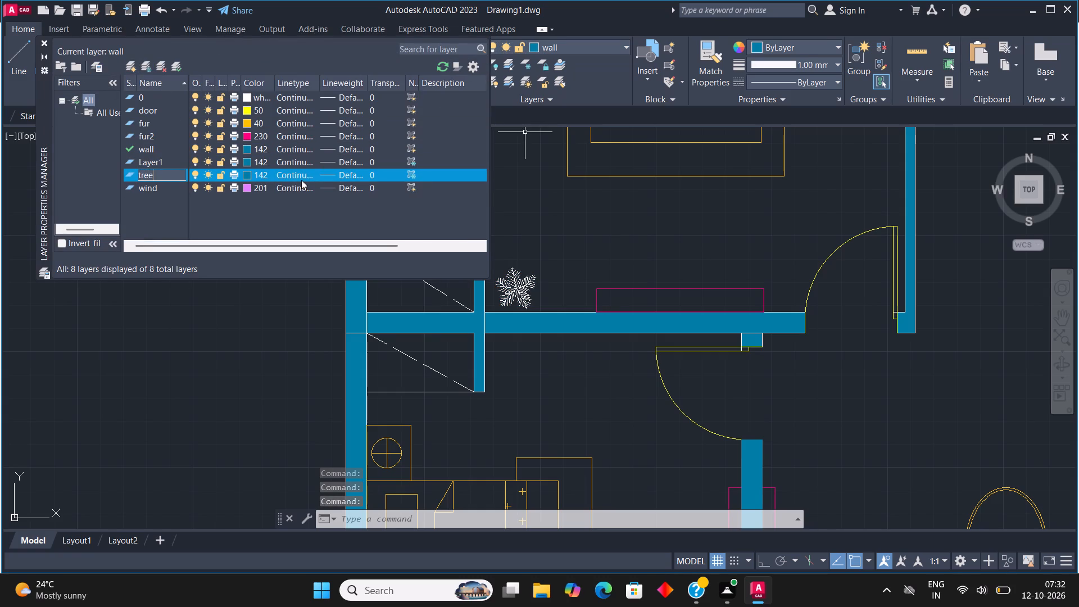
pyautogui.click(246, 175)
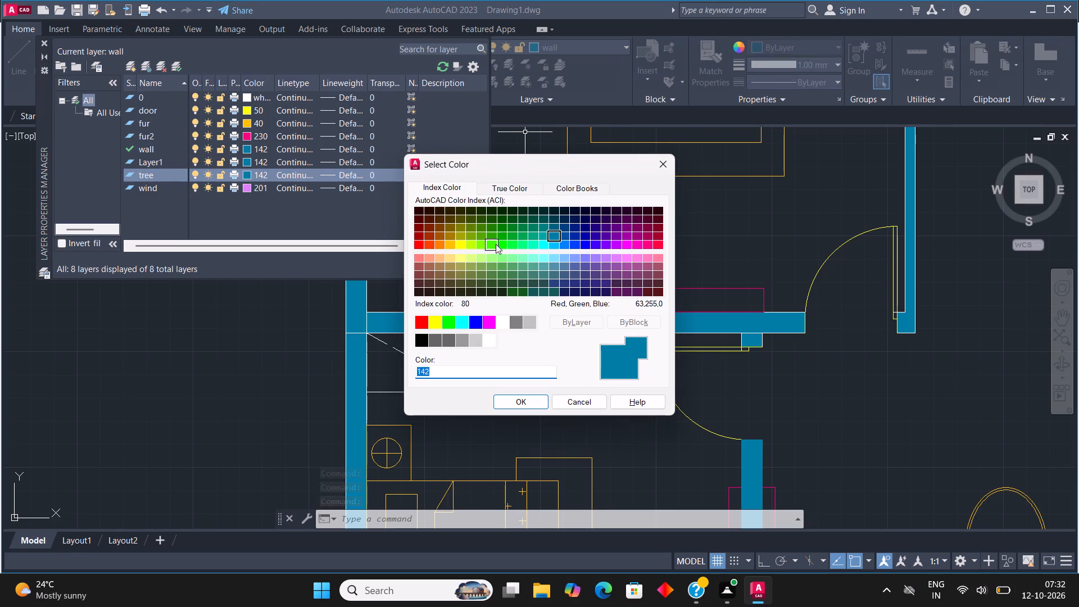
pyautogui.click(502, 245)
pyautogui.click(522, 408)
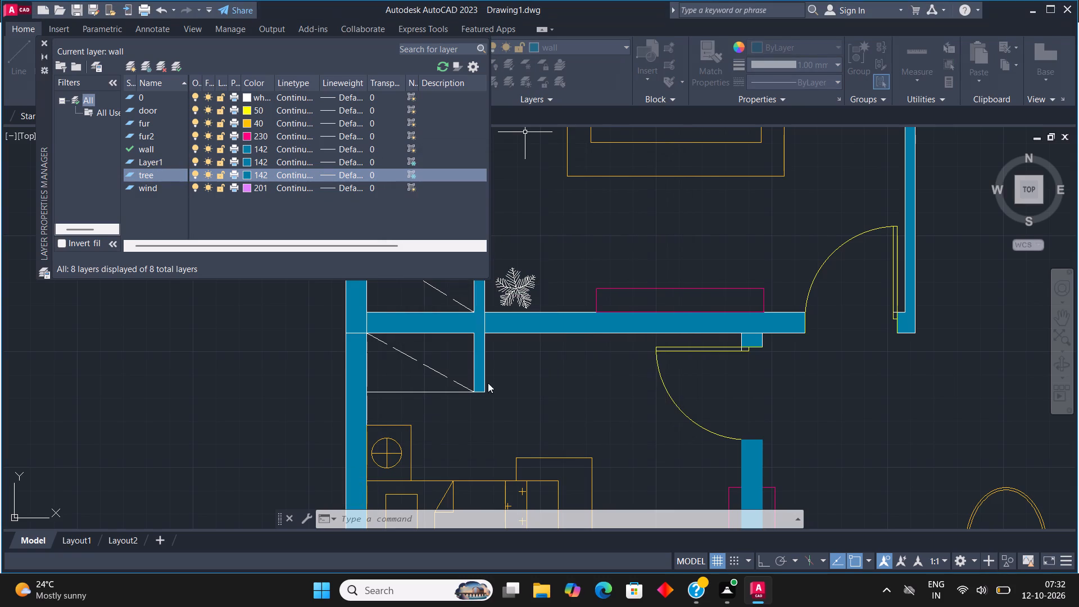
pyautogui.click(43, 42)
# Move the plant in the upper bedroom to the tree layer.
pyautogui.click(516, 298)
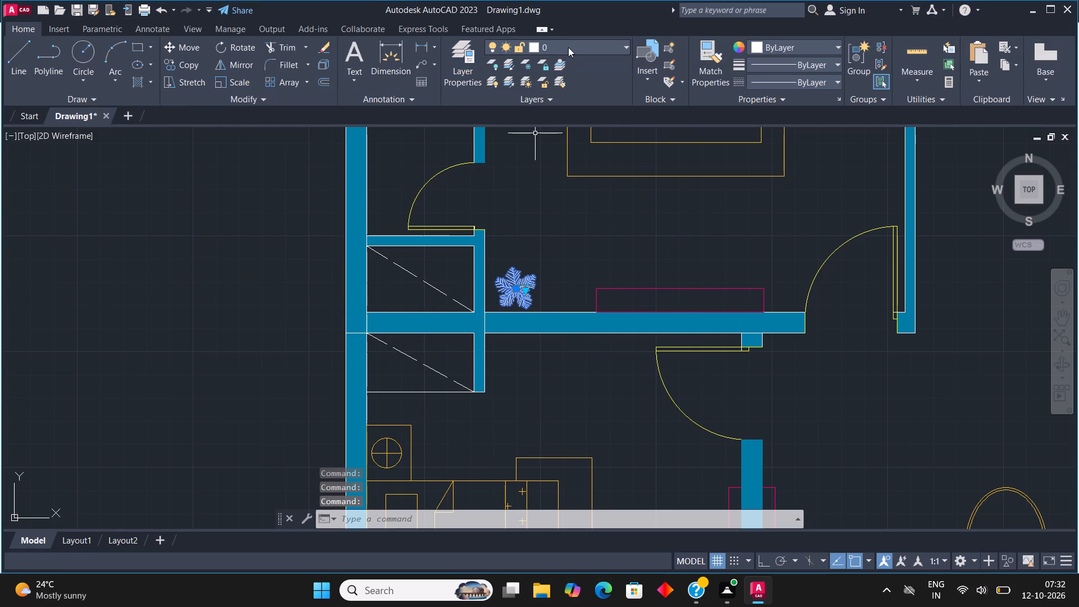
pyautogui.click(568, 47)
pyautogui.click(572, 147)
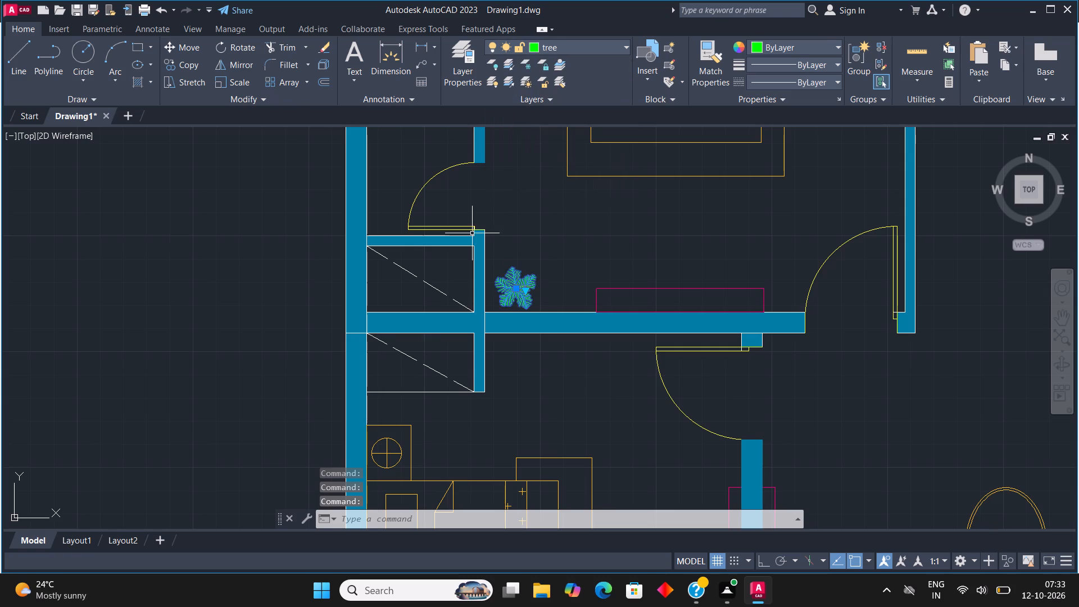
pyautogui.press('Escape')
pyautogui.scroll(-1, 472, 237)
pyautogui.scroll(2, 443, 283)
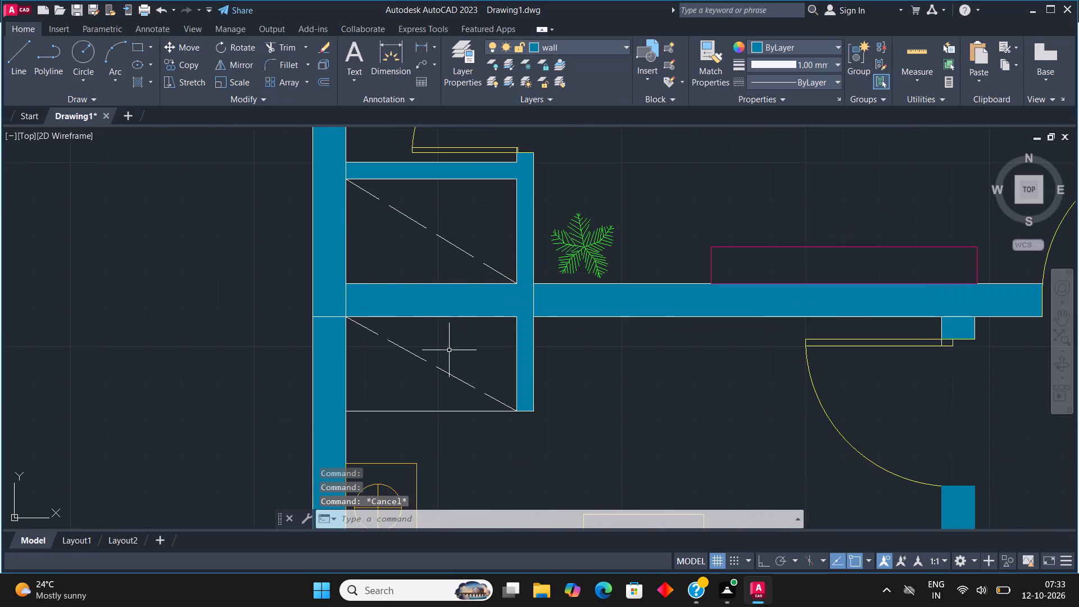
# Move the dashed diagonals in the two niches between the bedrooms and the lower niche's front line to the wall layer.
pyautogui.click(464, 420)
pyautogui.click(439, 373)
pyautogui.click(457, 223)
pyautogui.click(425, 238)
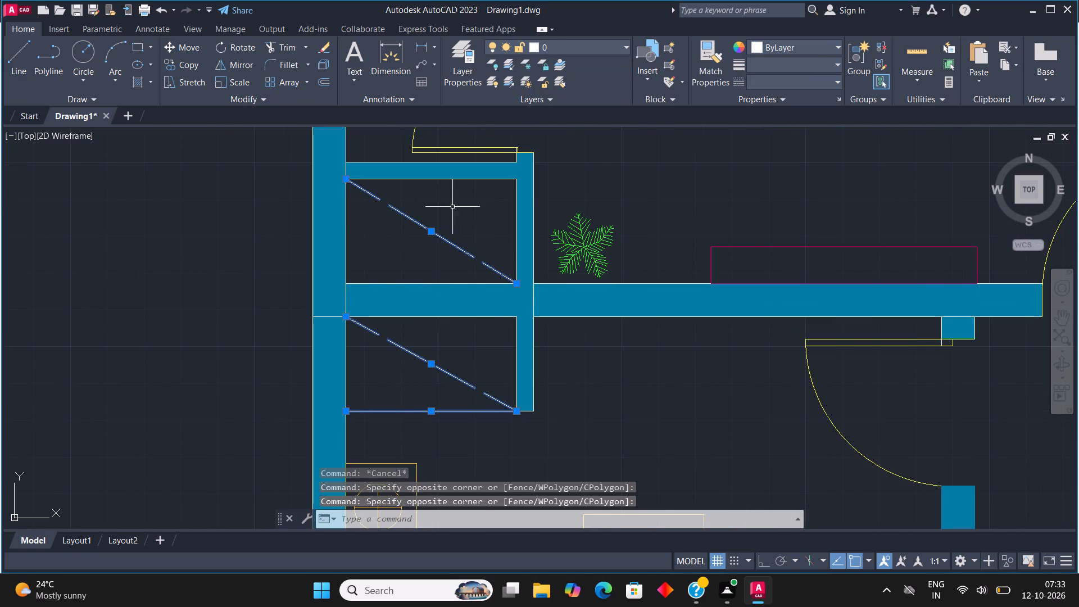
pyautogui.click(552, 44)
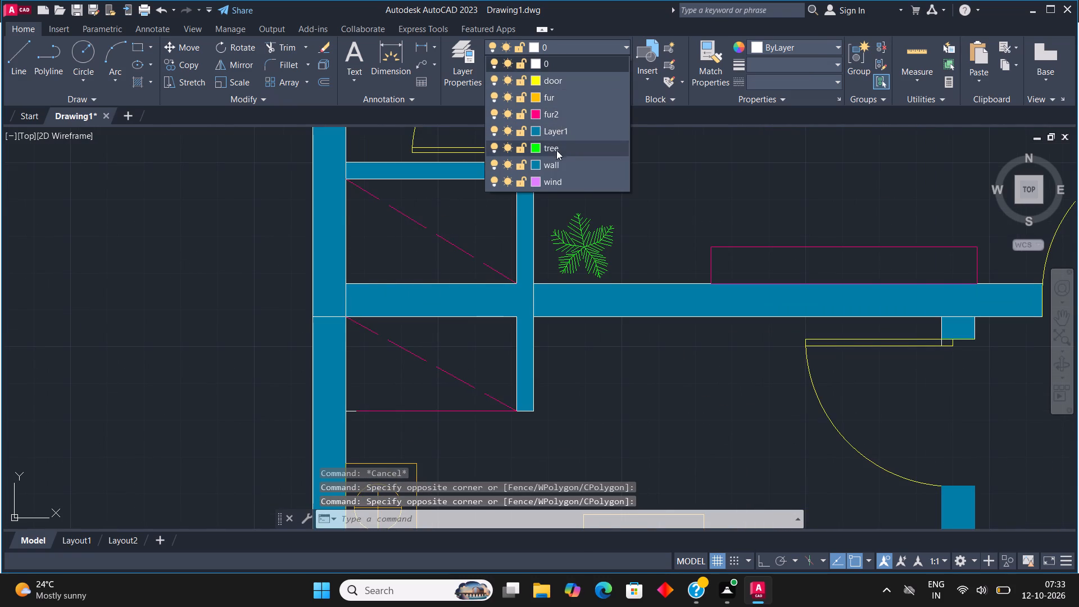
pyautogui.click(560, 169)
pyautogui.press('Escape')
# Move the remaining short line at the wall end of the lower niche's front edge to the wall layer.
pyautogui.scroll(-4, 429, 297)
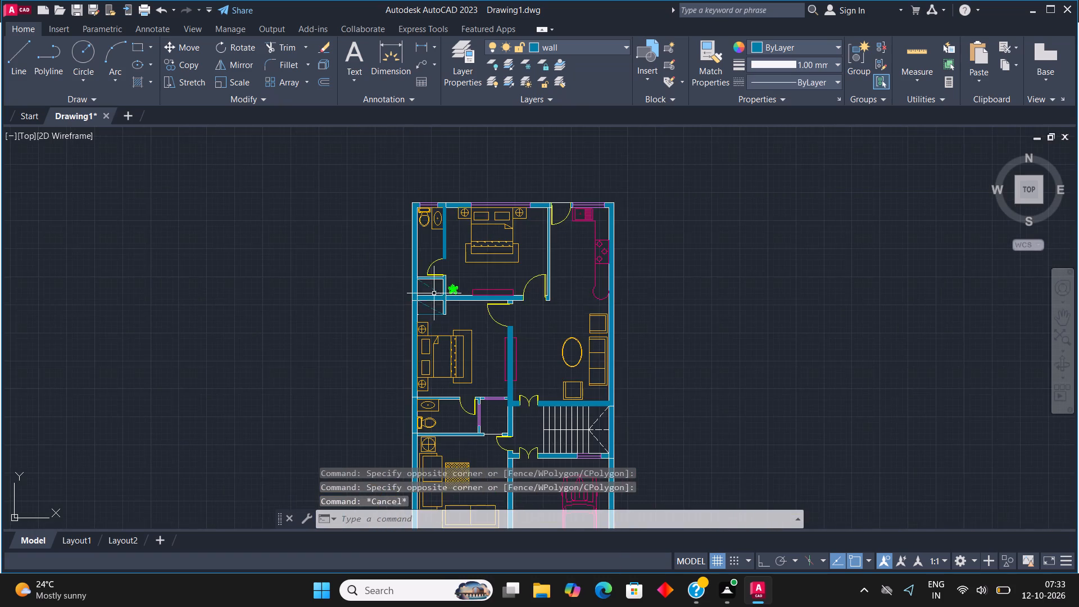
pyautogui.scroll(5, 418, 319)
pyautogui.click(393, 288)
pyautogui.click(383, 244)
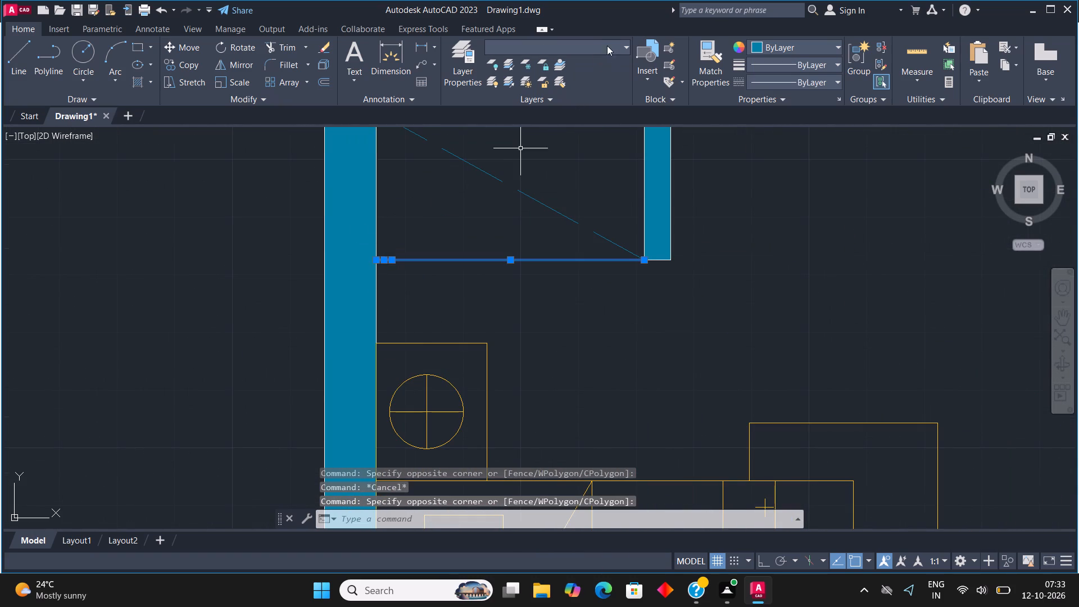
pyautogui.click(611, 40)
pyautogui.click(574, 158)
pyautogui.press('Escape')
pyautogui.scroll(-2, 424, 274)
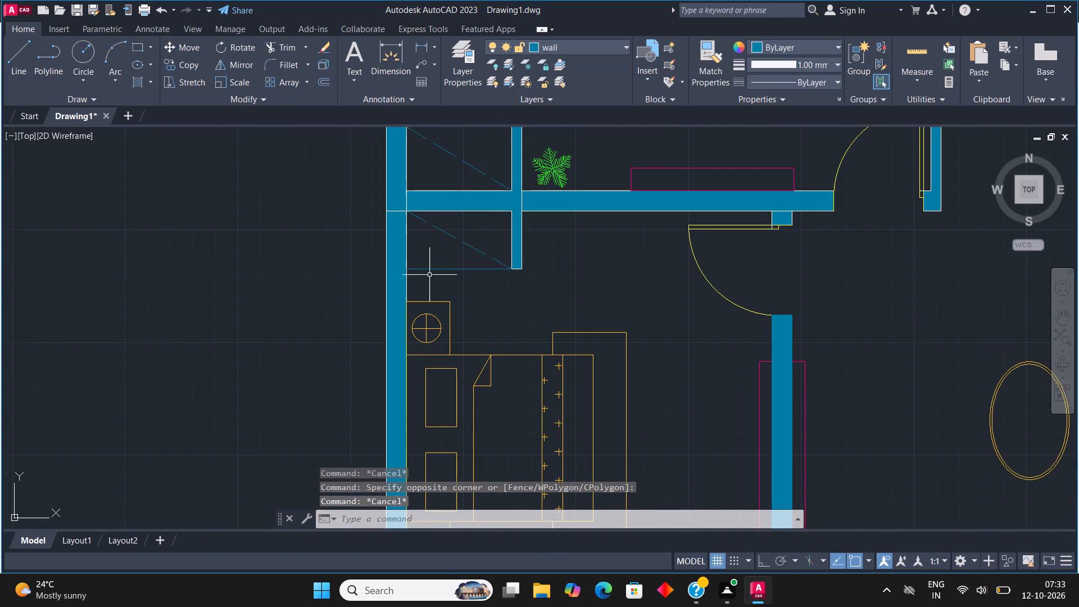
# Create a layer named text, set its colour to purple index 205 and make it the current layer.
pyautogui.scroll(-3, 489, 269)
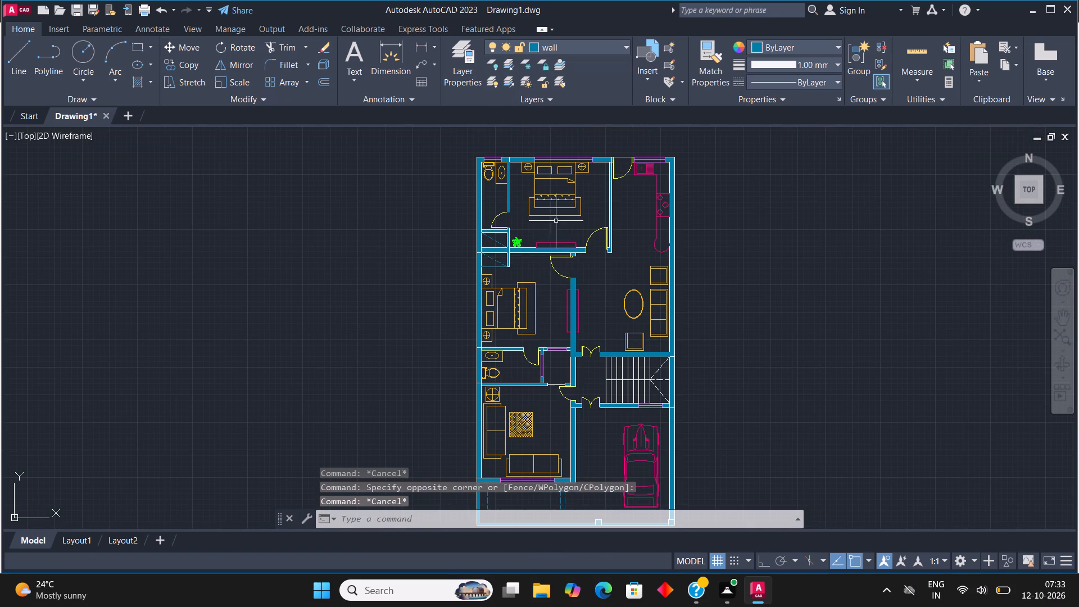
pyautogui.moveTo(520, 179); pyautogui.dragTo(560, 240, button='middle')
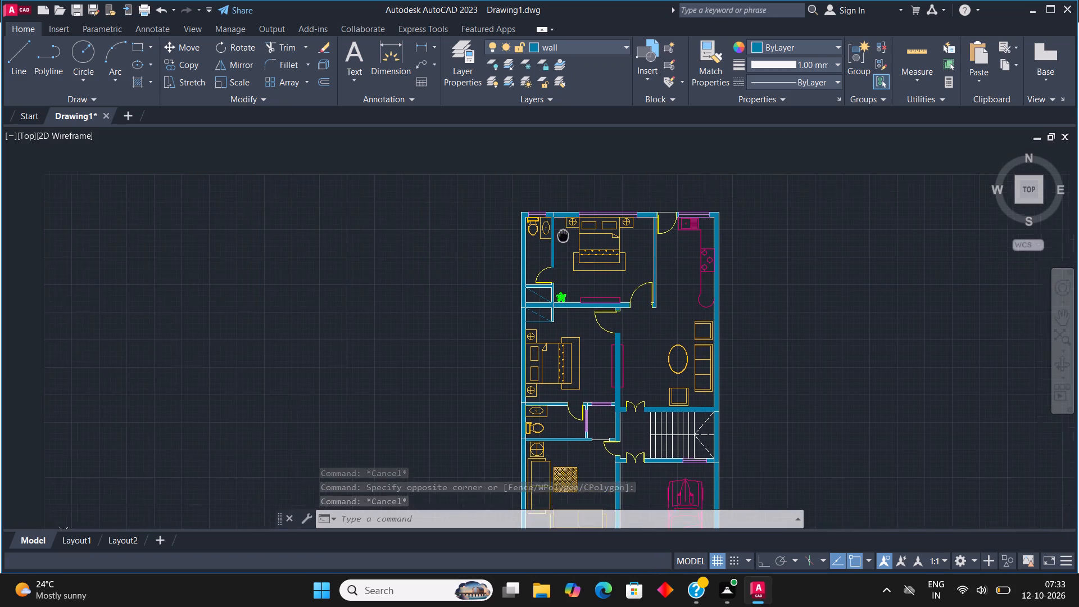
pyautogui.moveTo(560, 240); pyautogui.dragTo(559, 243, button='middle')
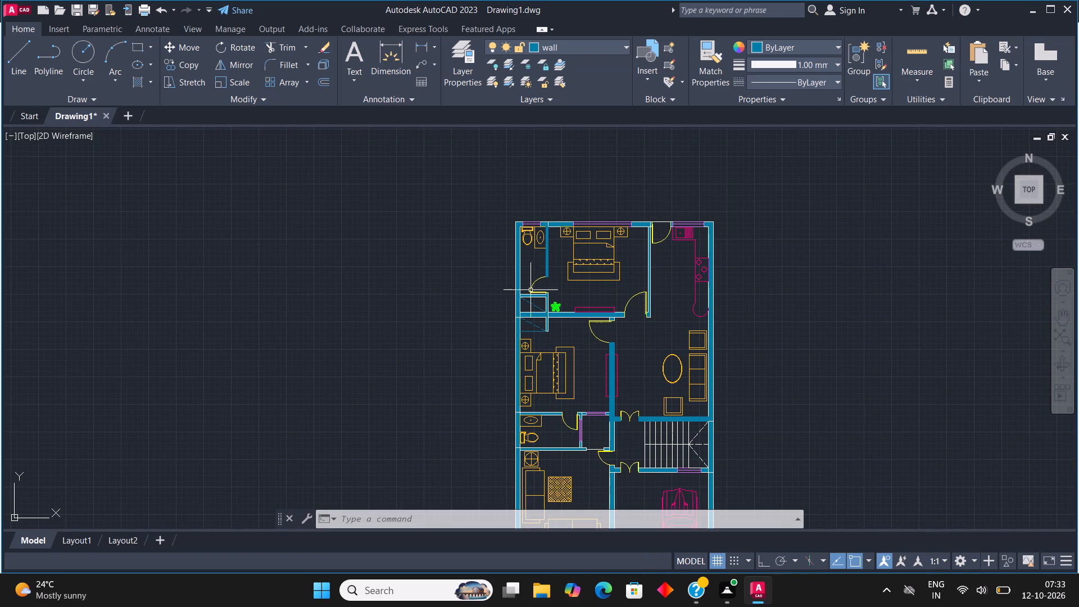
pyautogui.scroll(4, 531, 286)
pyautogui.moveTo(515, 220); pyautogui.dragTo(445, 343, button='middle')
pyautogui.click(591, 43)
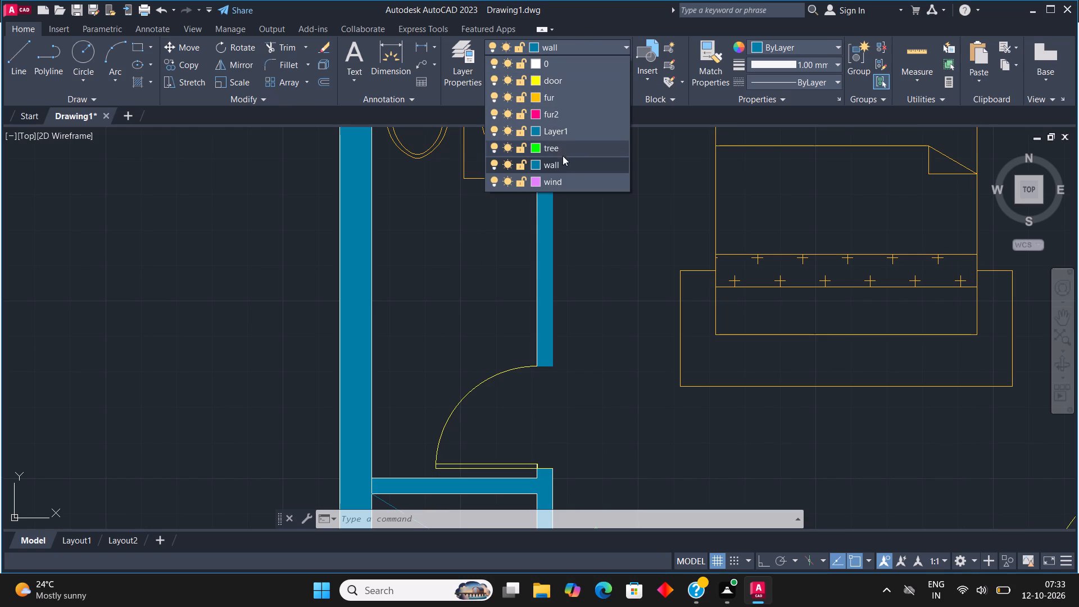
pyautogui.click(459, 50)
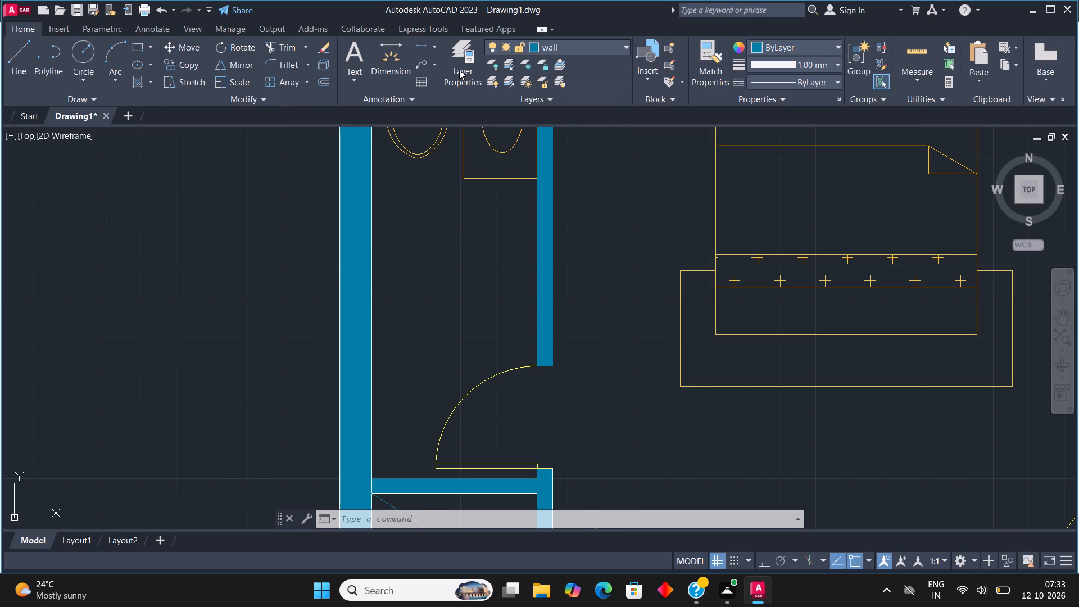
pyautogui.click(459, 70)
pyautogui.click(128, 66)
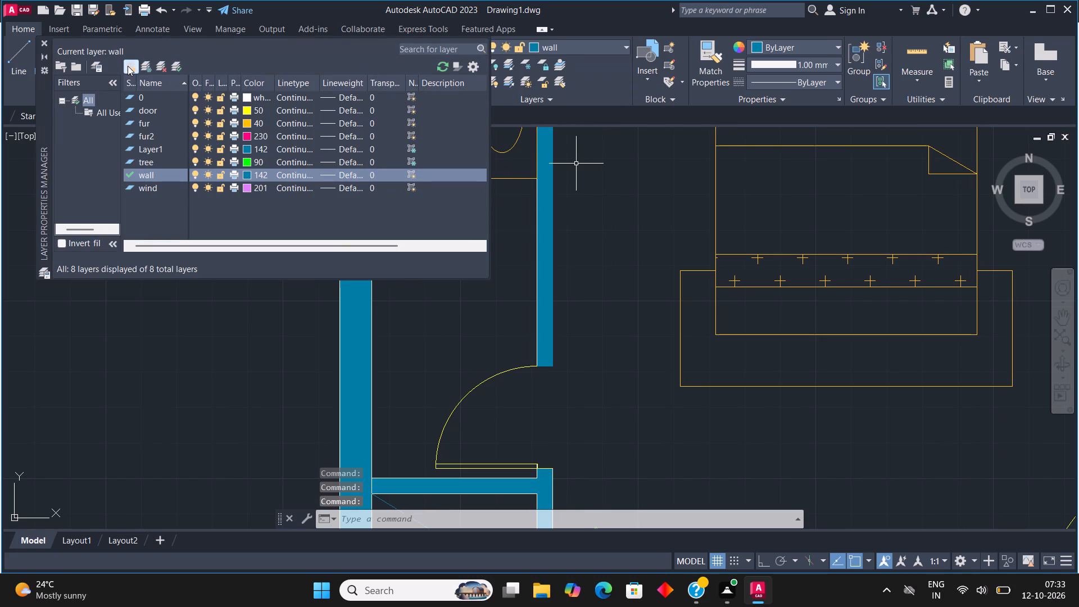
pyautogui.write('te')
pyautogui.press('x')
pyautogui.press('t')
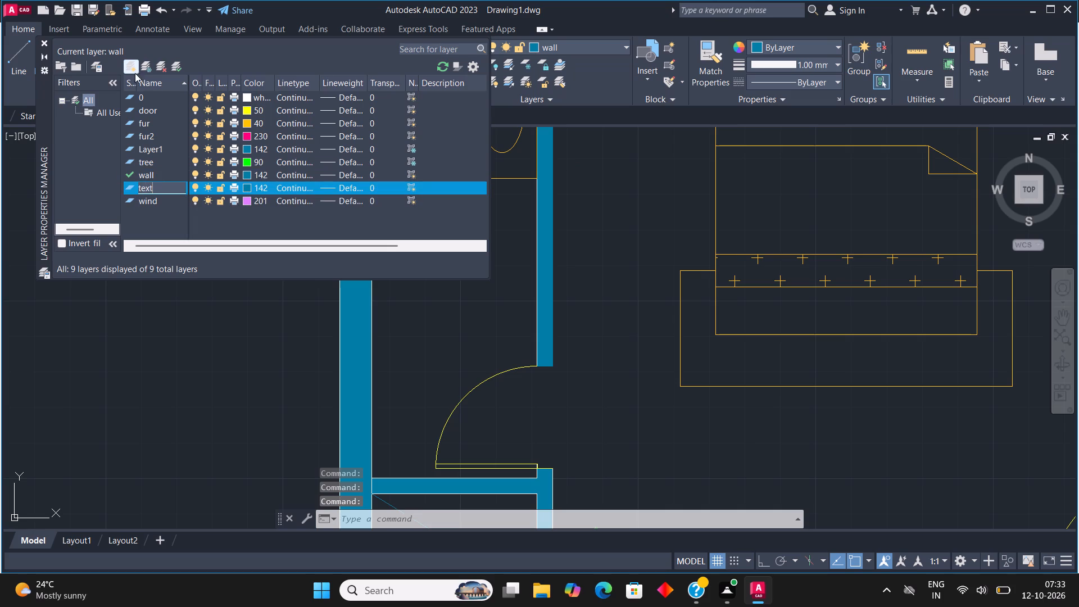
pyautogui.click(246, 185)
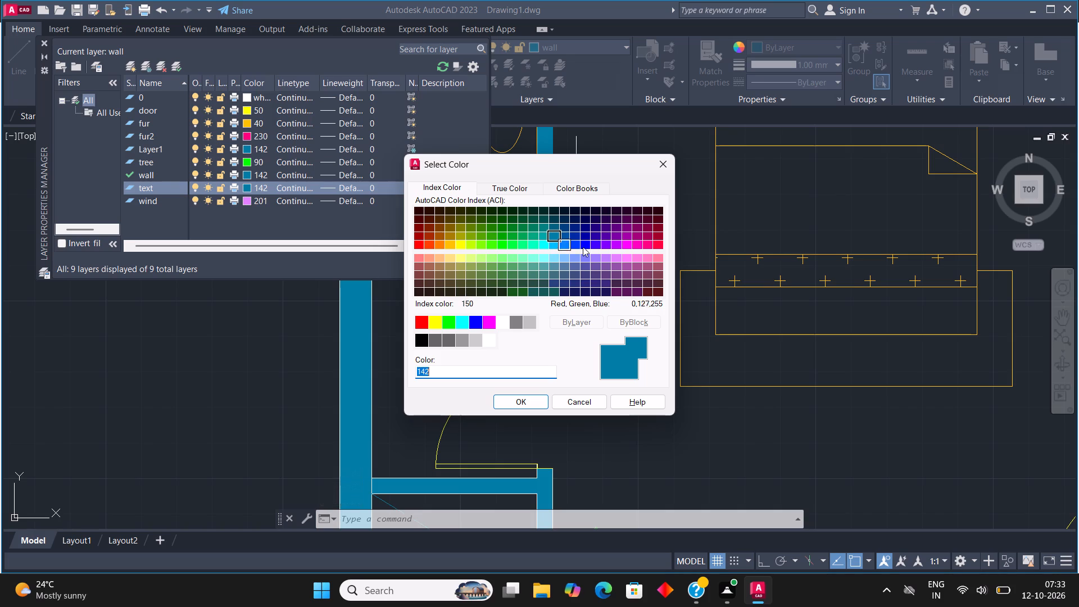
pyautogui.click(622, 273)
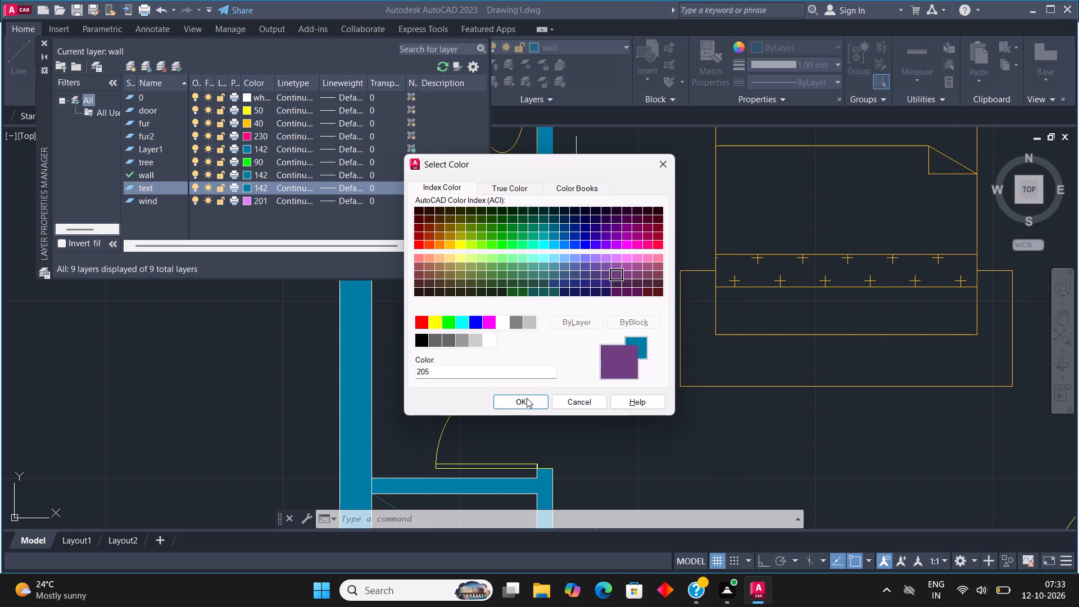
pyautogui.click(519, 402)
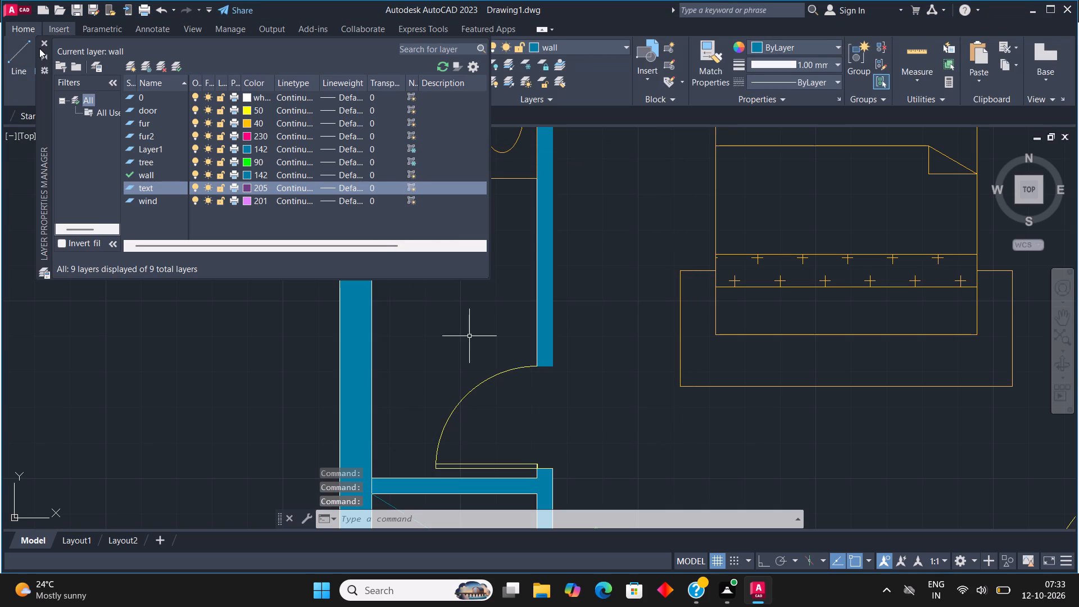
pyautogui.click(45, 44)
pyautogui.click(601, 51)
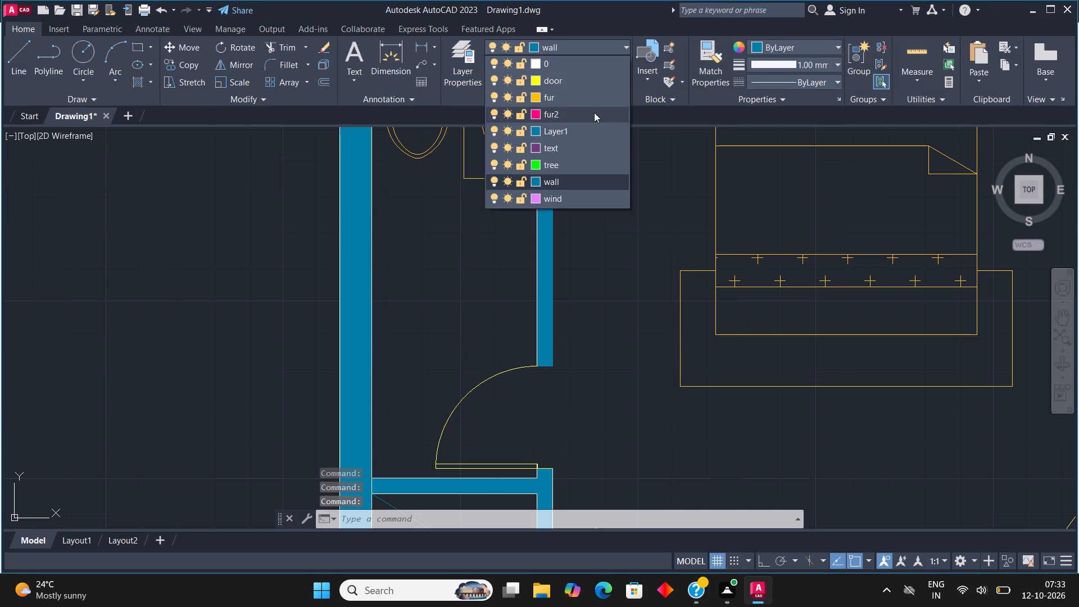
pyautogui.click(581, 151)
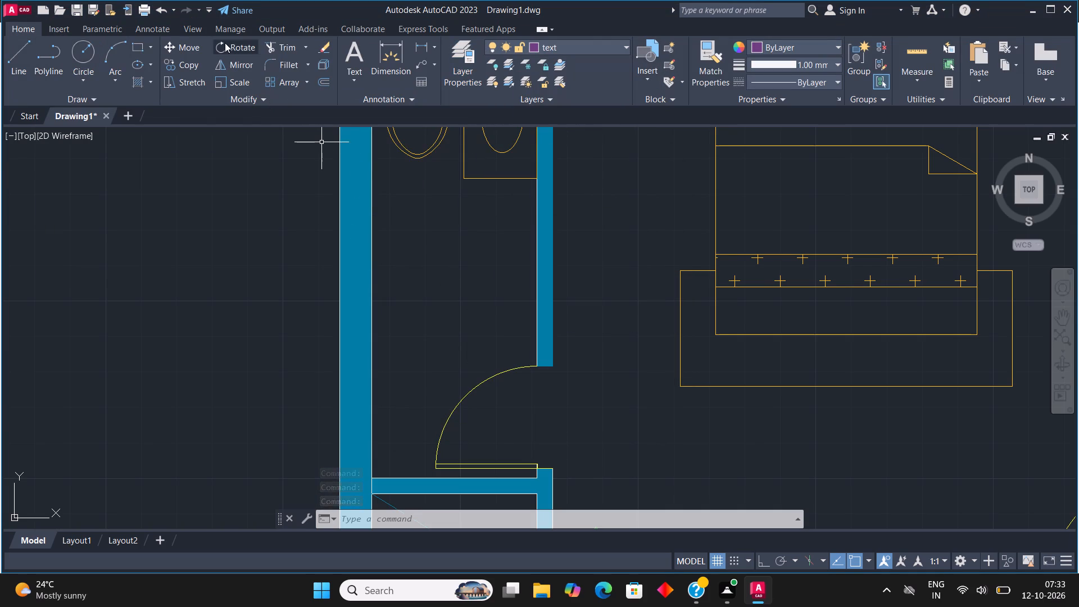
# Add a two-line multiline text label reading BATH and 5'*11'4.5" in the upper bathroom.
pyautogui.click(350, 56)
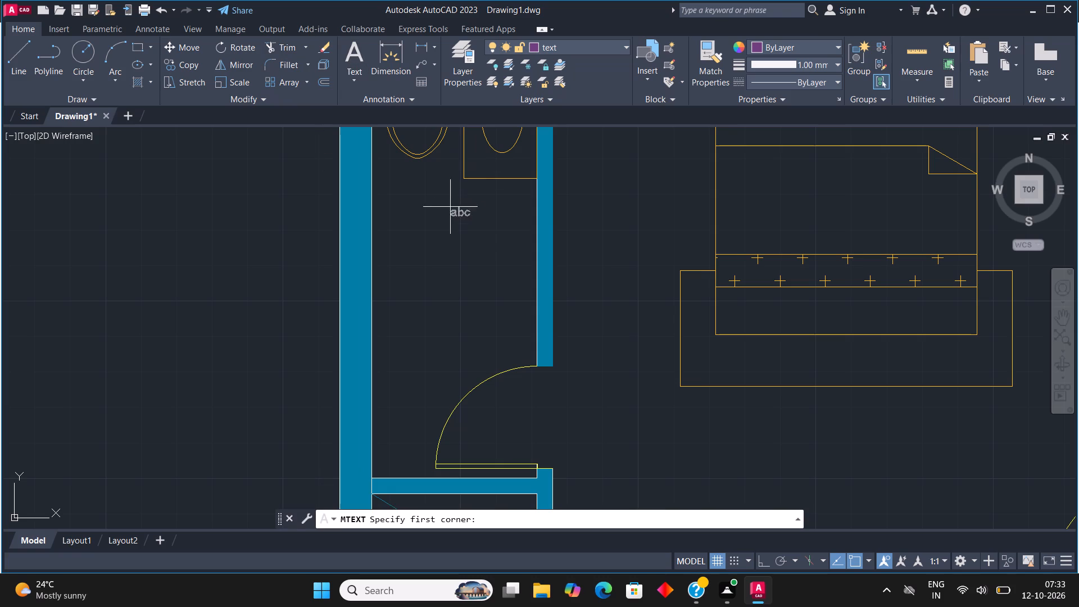
pyautogui.click(383, 283)
pyautogui.click(493, 244)
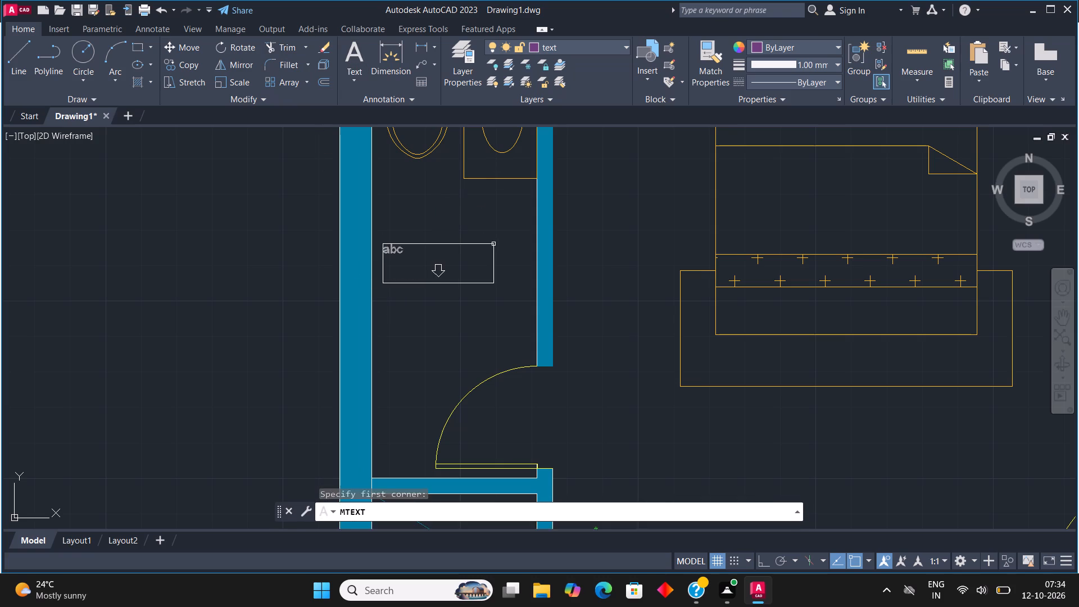
pyautogui.press('b')
pyautogui.press('a')
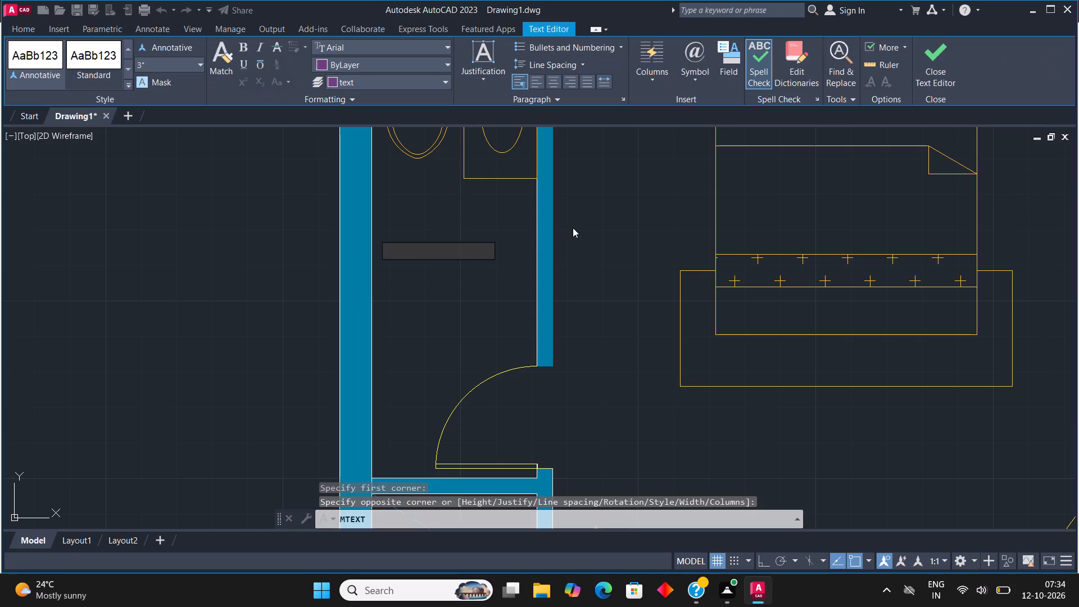
pyautogui.press('t')
pyautogui.press('h')
pyautogui.press('Return')
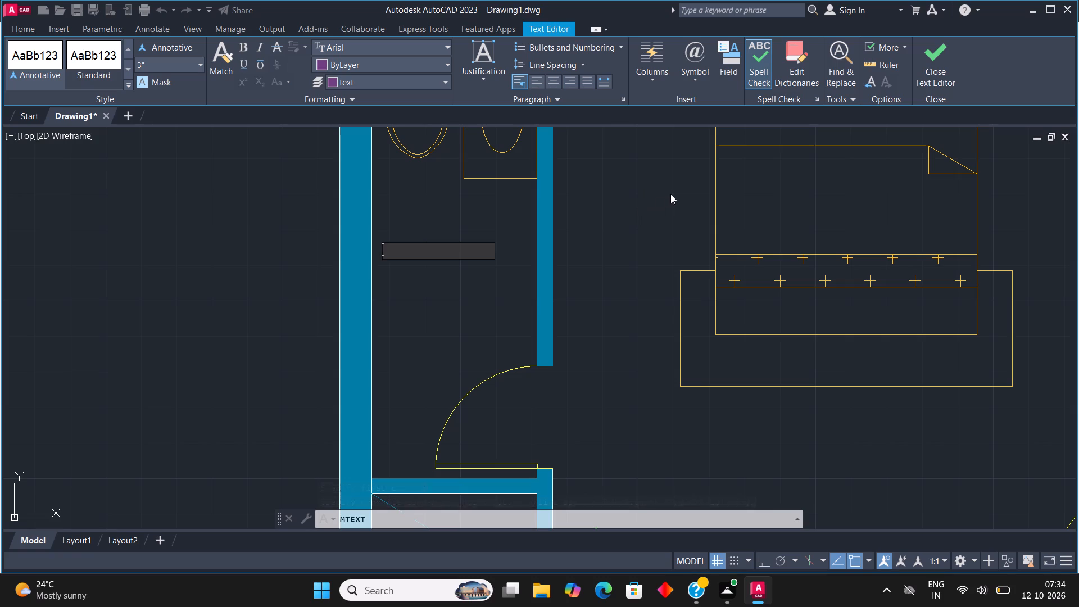
pyautogui.press('b')
pyautogui.press('a')
pyautogui.press('t')
pyautogui.press('h')
pyautogui.press('Return')
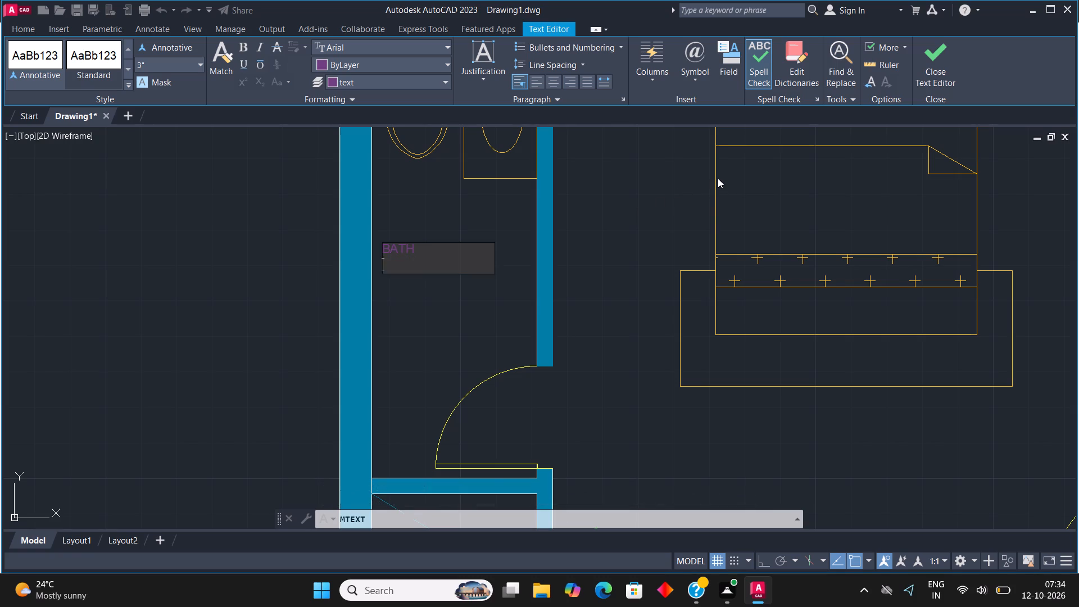
pyautogui.write("5'")
pyautogui.press('*')
pyautogui.write("11'")
pyautogui.write('4.5"')
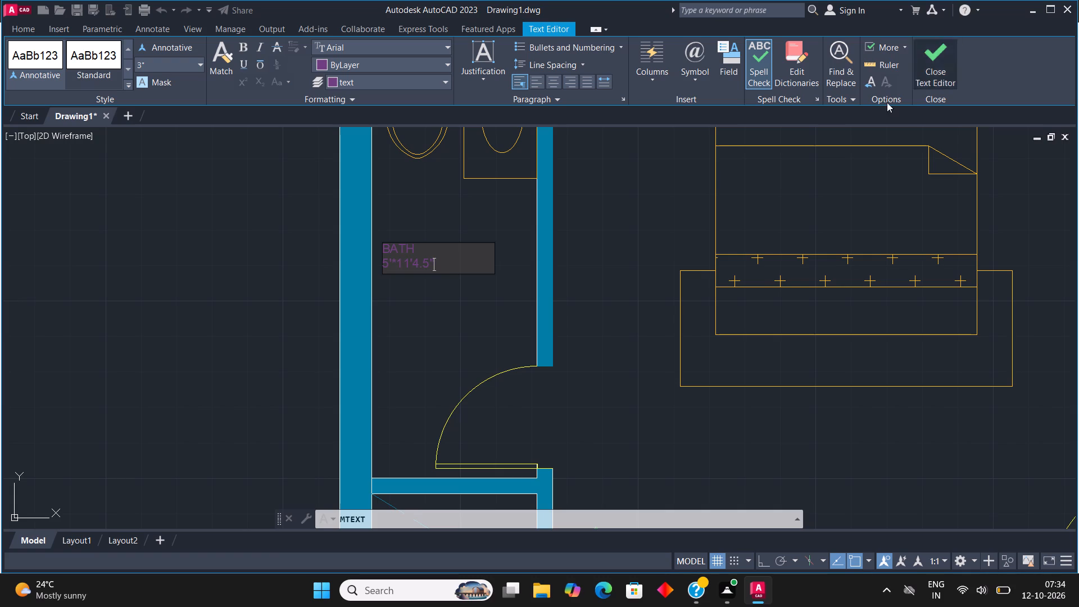
pyautogui.click(932, 76)
# Set the text layer's colour to light blue index 140.
pyautogui.scroll(-2, 454, 257)
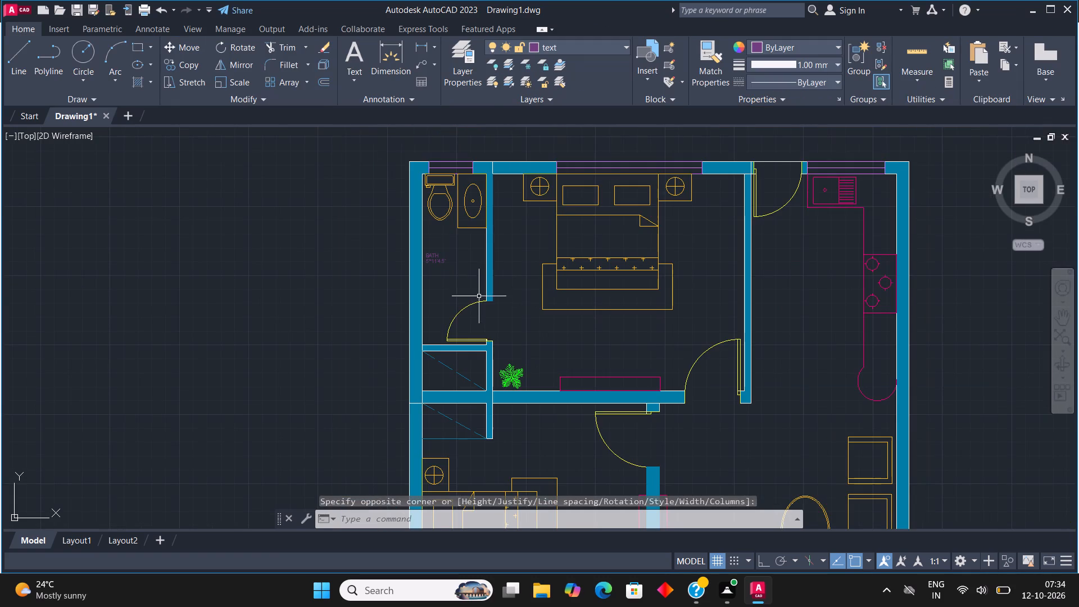
pyautogui.scroll(3, 445, 270)
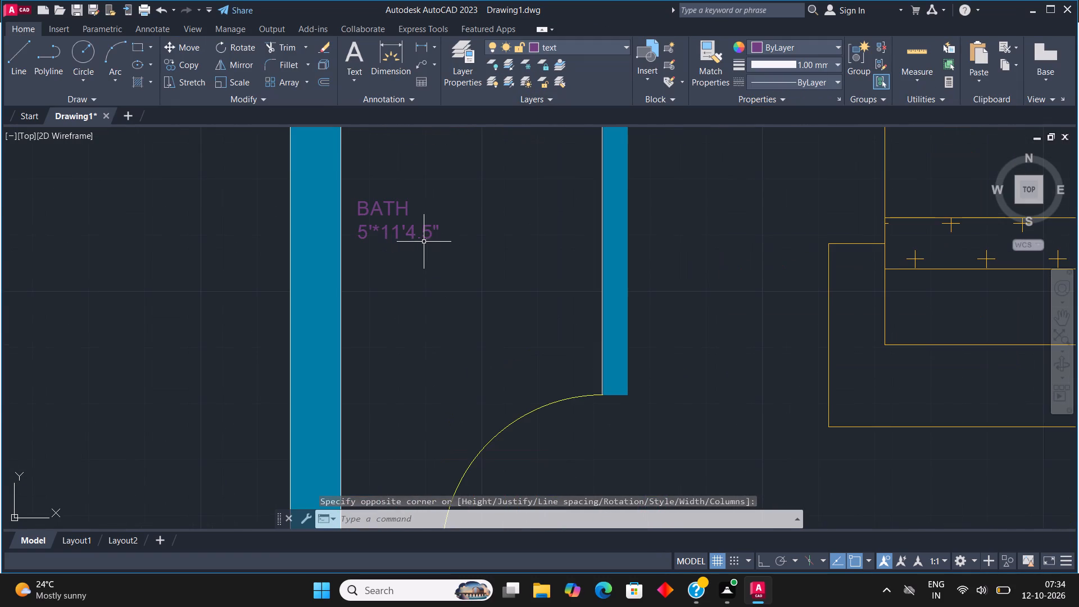
pyautogui.click(411, 234)
pyautogui.press('Escape')
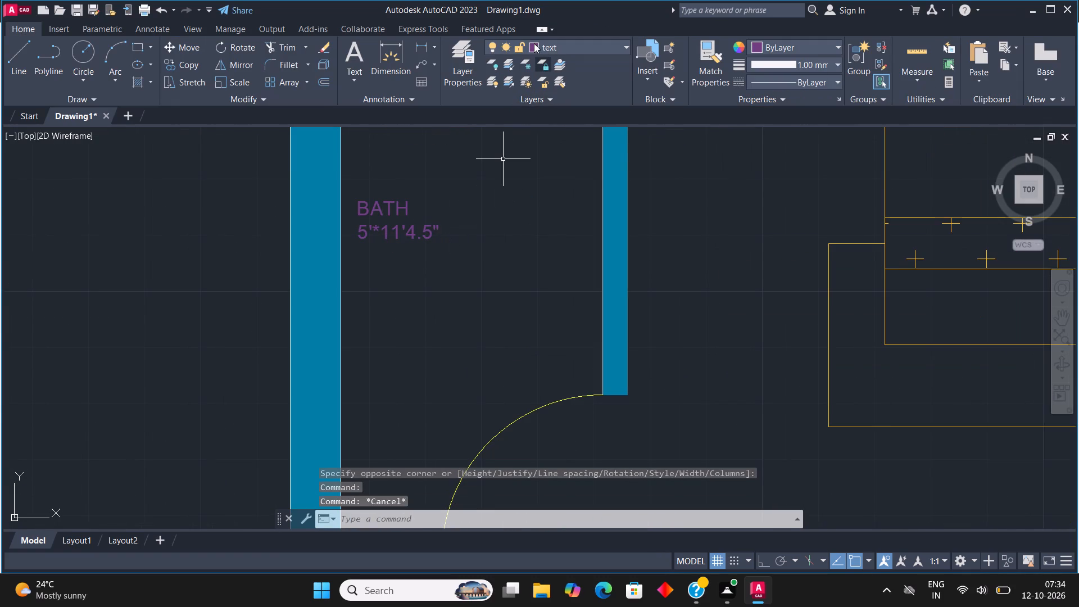
pyautogui.click(534, 43)
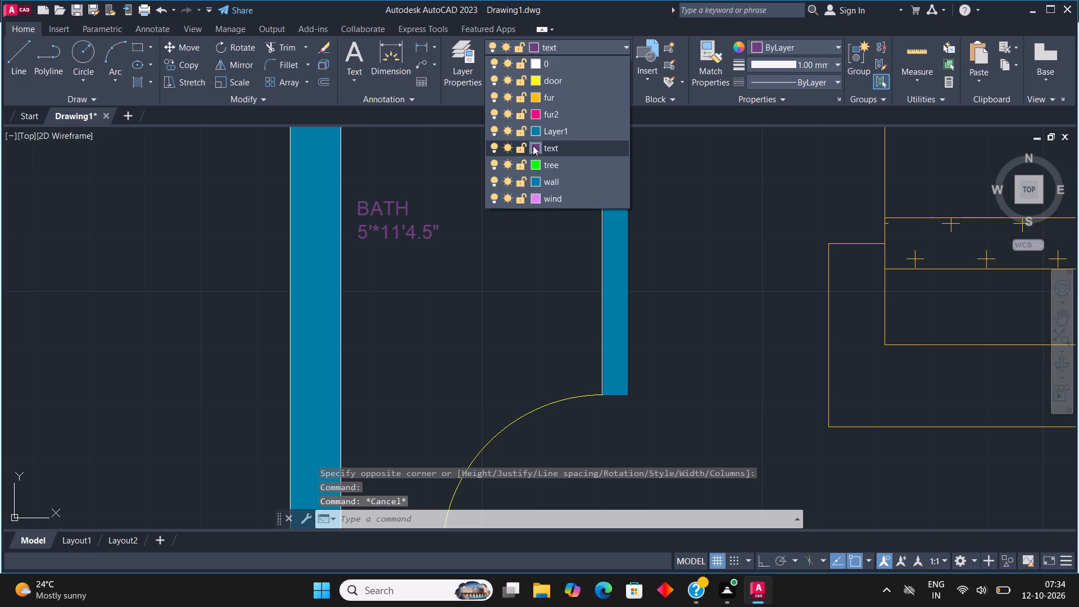
pyautogui.click(533, 146)
pyautogui.click(556, 243)
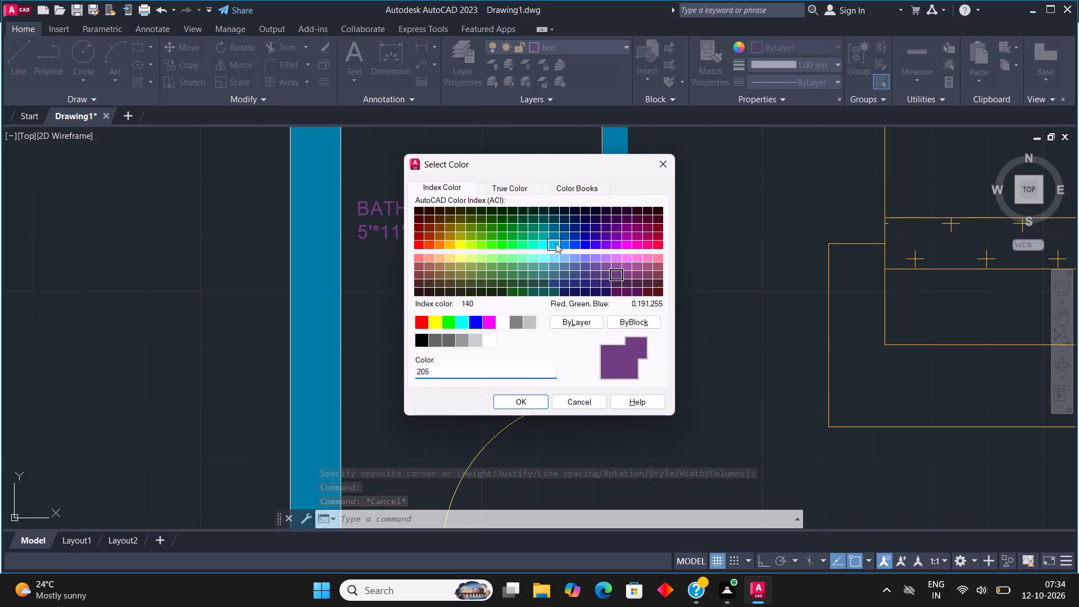
pyautogui.click(531, 402)
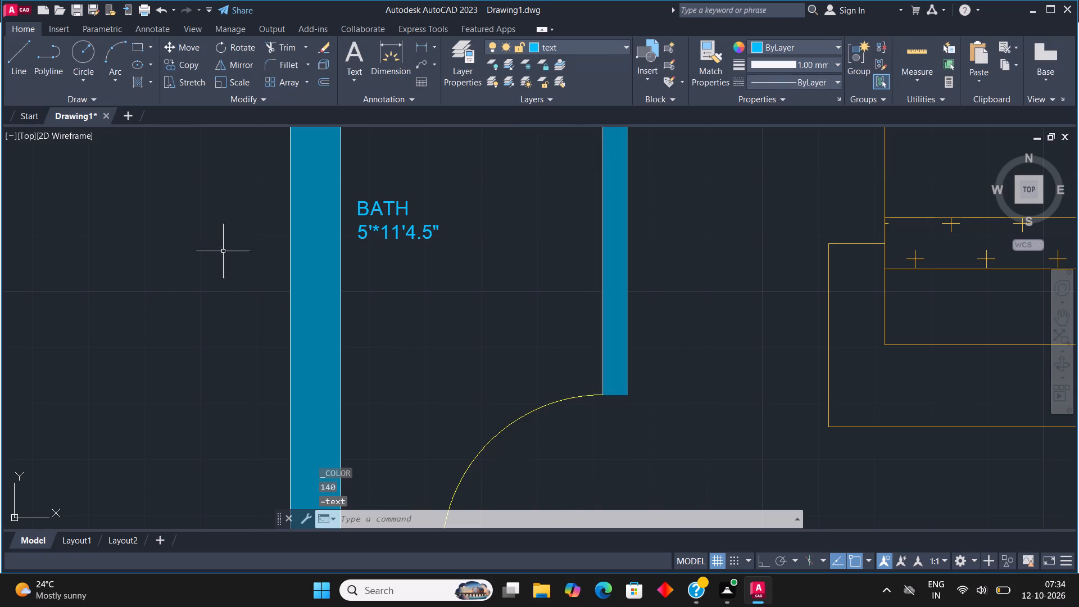
# Change the text layer's colour to magenta index 210.
pyautogui.scroll(-3, 265, 283)
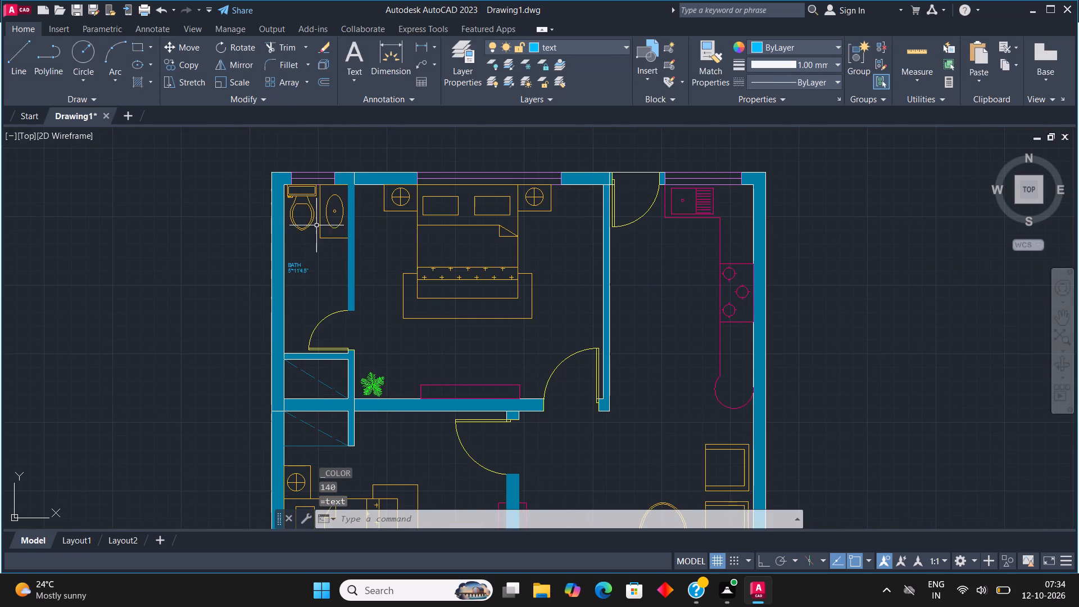
pyautogui.scroll(4, 279, 280)
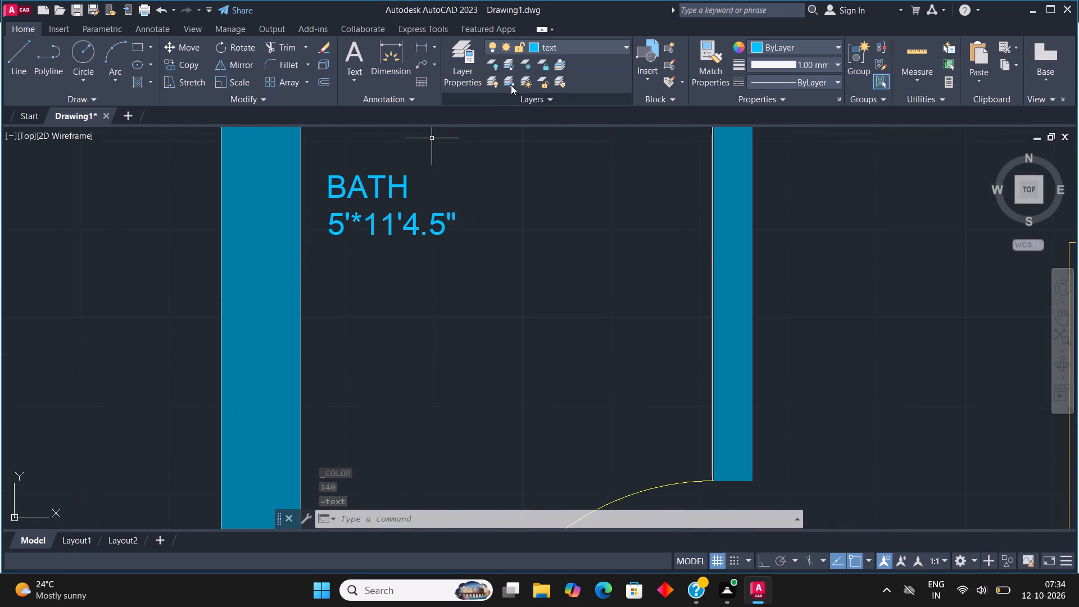
pyautogui.click(534, 44)
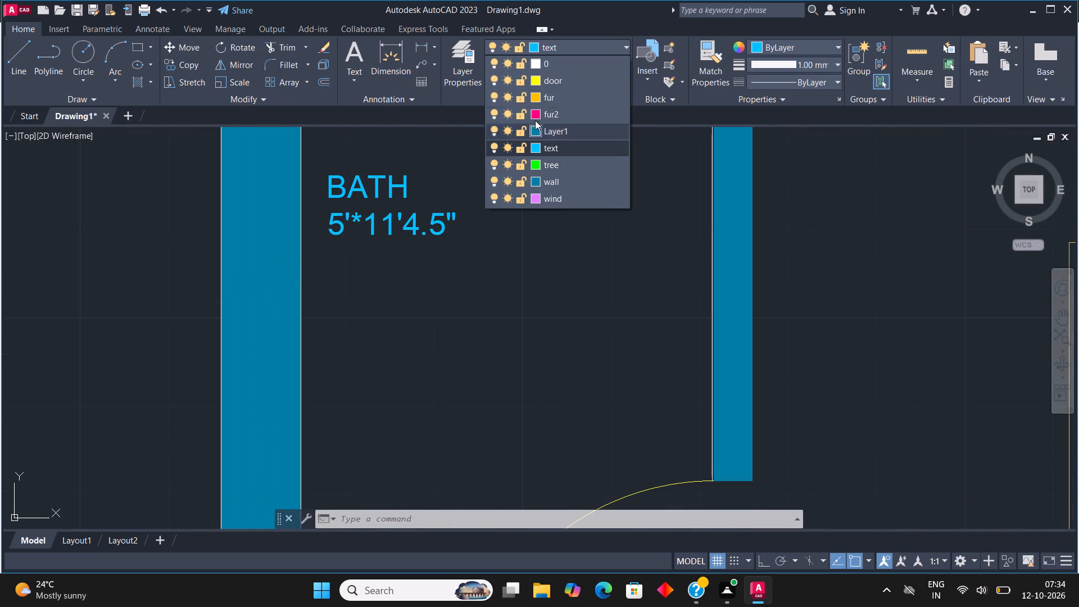
pyautogui.click(538, 147)
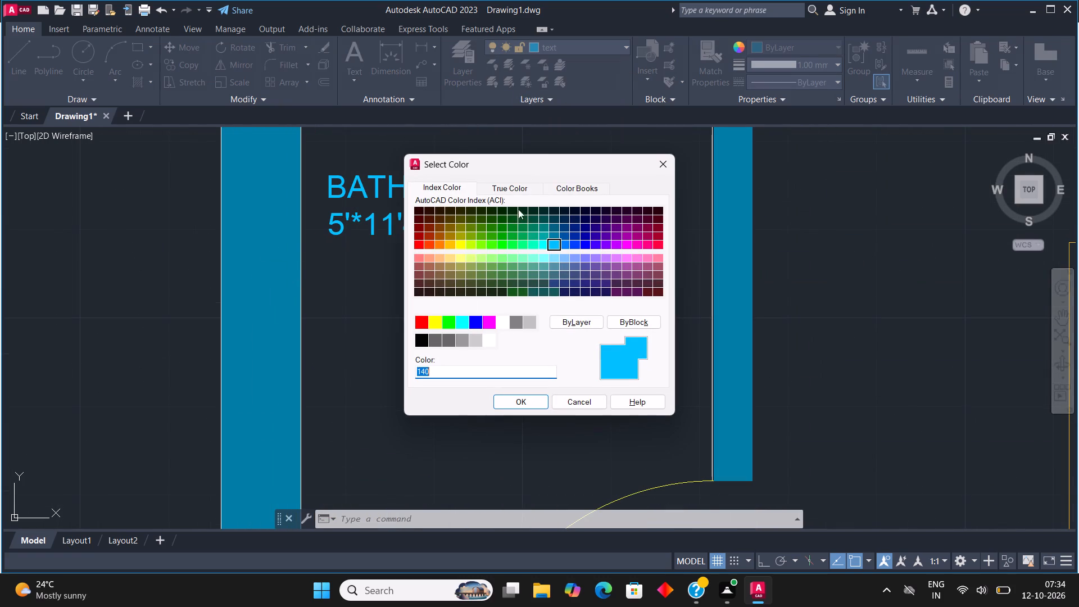
pyautogui.click(631, 243)
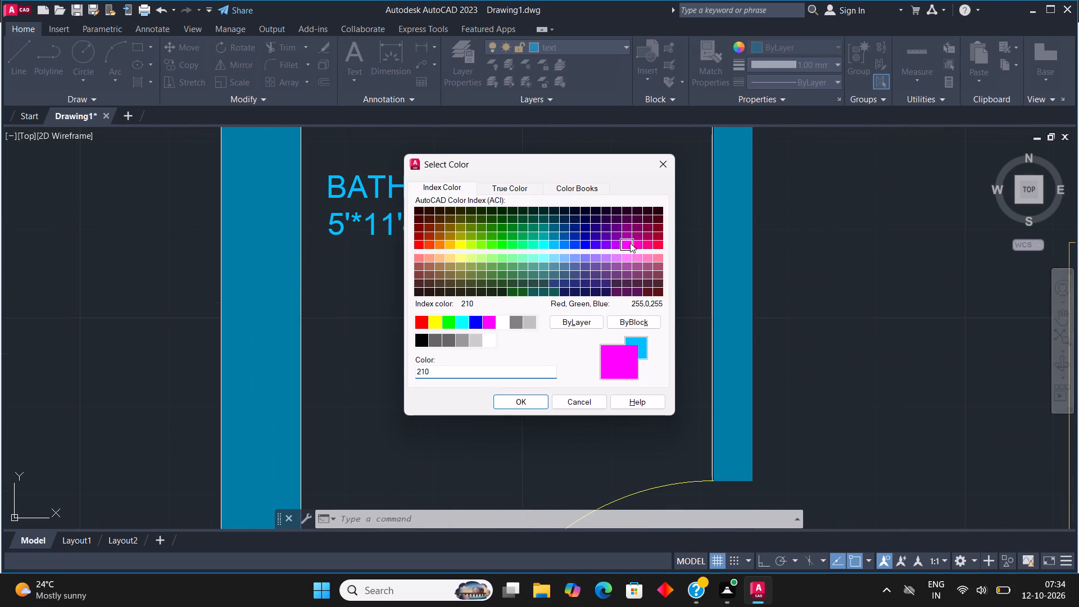
pyautogui.click(507, 400)
pyautogui.scroll(-3, 464, 336)
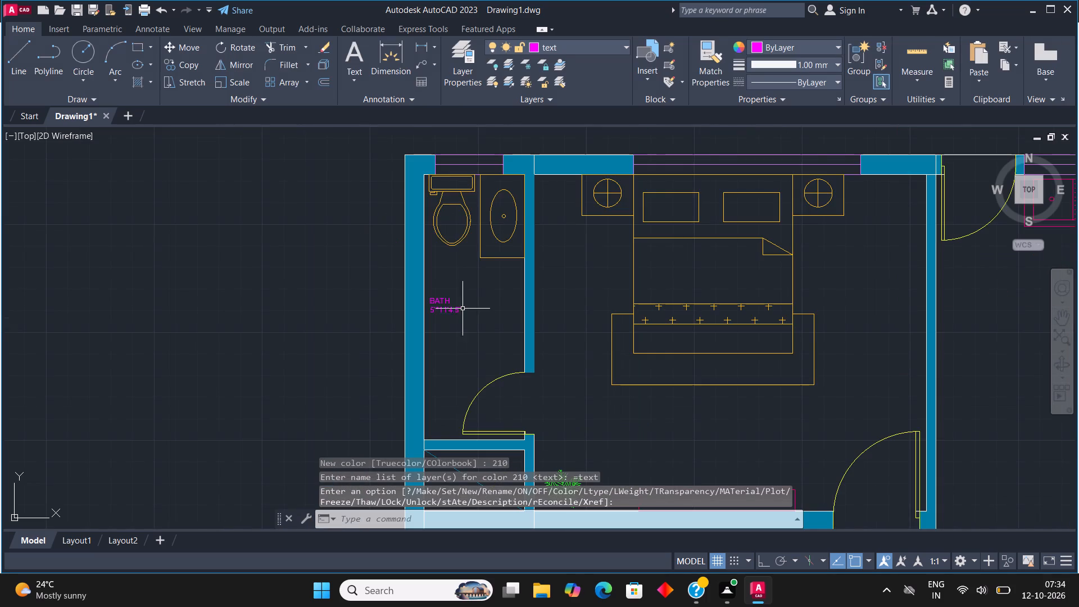
# Scale up the BATH label in the upper bathroom to about one and a half times its size.
pyautogui.scroll(3, 454, 301)
pyautogui.click(426, 296)
pyautogui.click(237, 88)
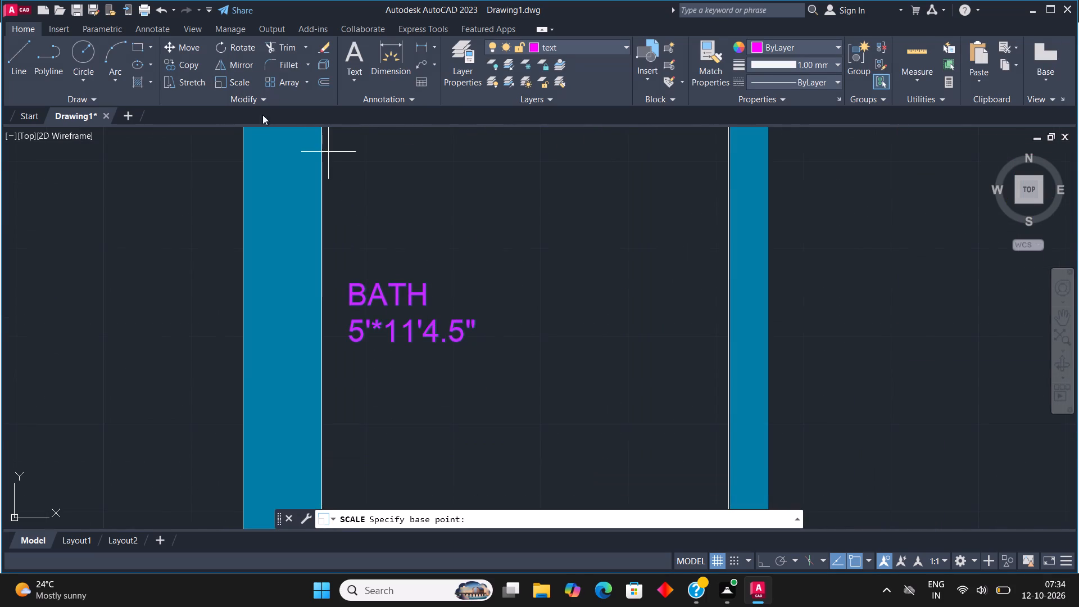
pyautogui.scroll(-1, 556, 369)
pyautogui.click(514, 345)
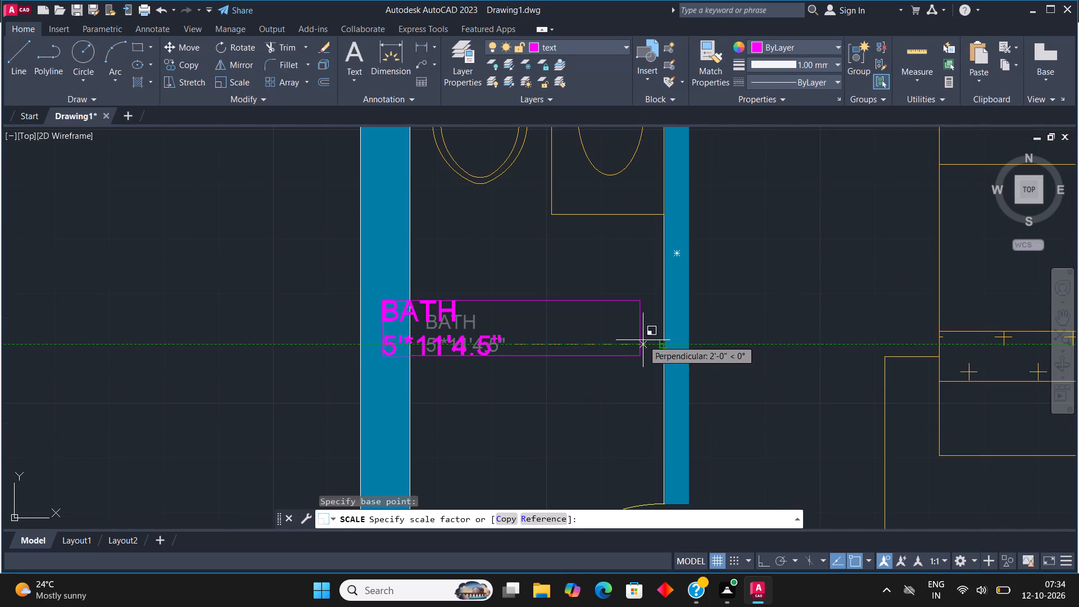
pyautogui.click(641, 340)
# Move the enlarged BATH label off the outer wall into the open floor between the upper bathroom's walls.
pyautogui.click(443, 300)
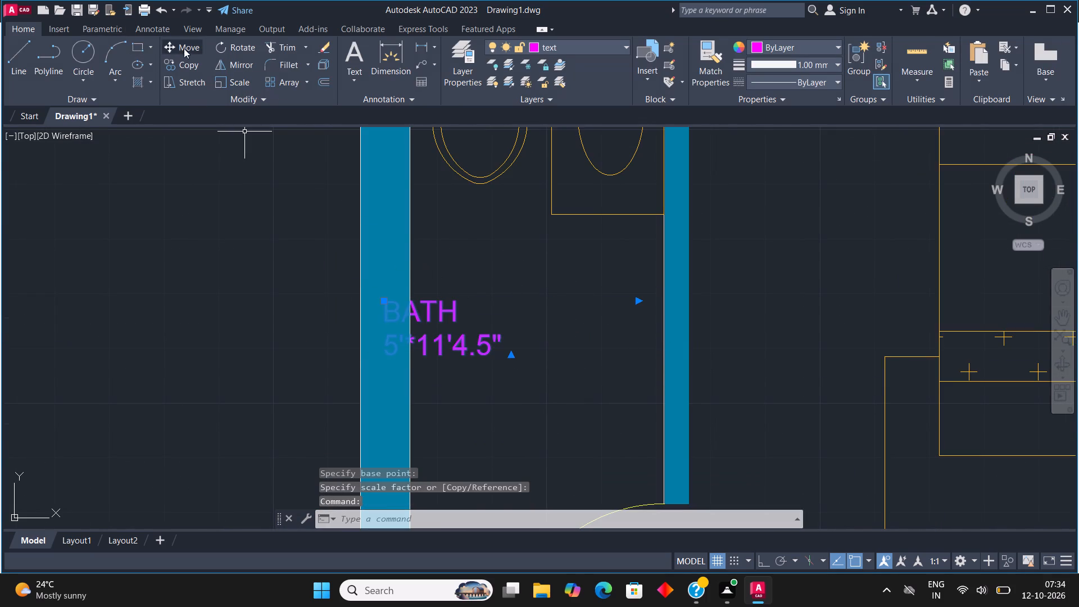
pyautogui.click(184, 43)
pyautogui.click(460, 332)
pyautogui.click(478, 338)
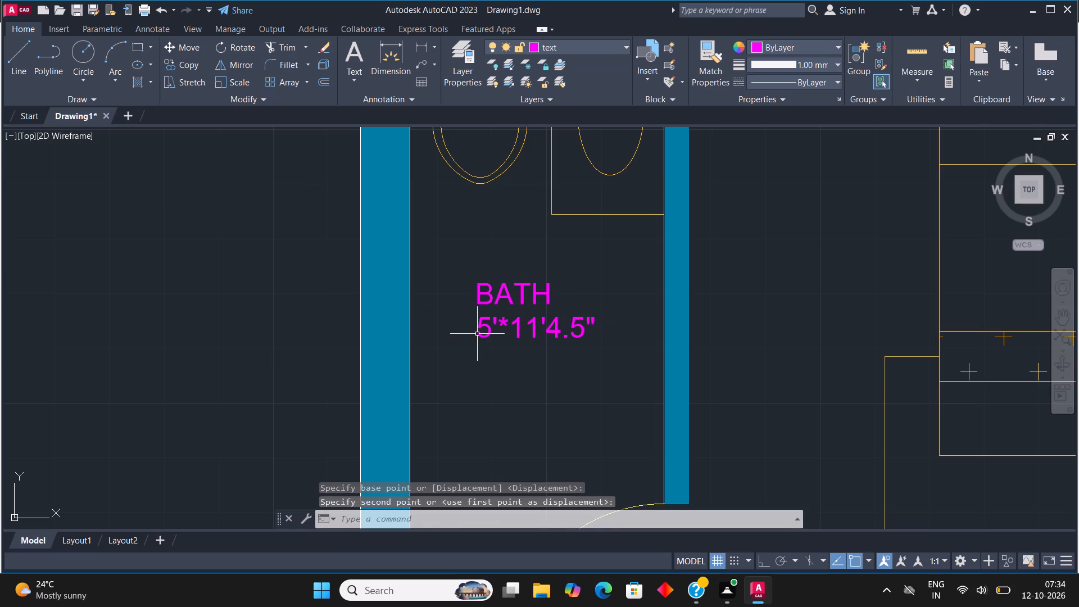
# Copy the BATH label onto the bed in the upper bedroom and into the kitchen beside the hob counter.
pyautogui.click(482, 295)
pyautogui.click(186, 60)
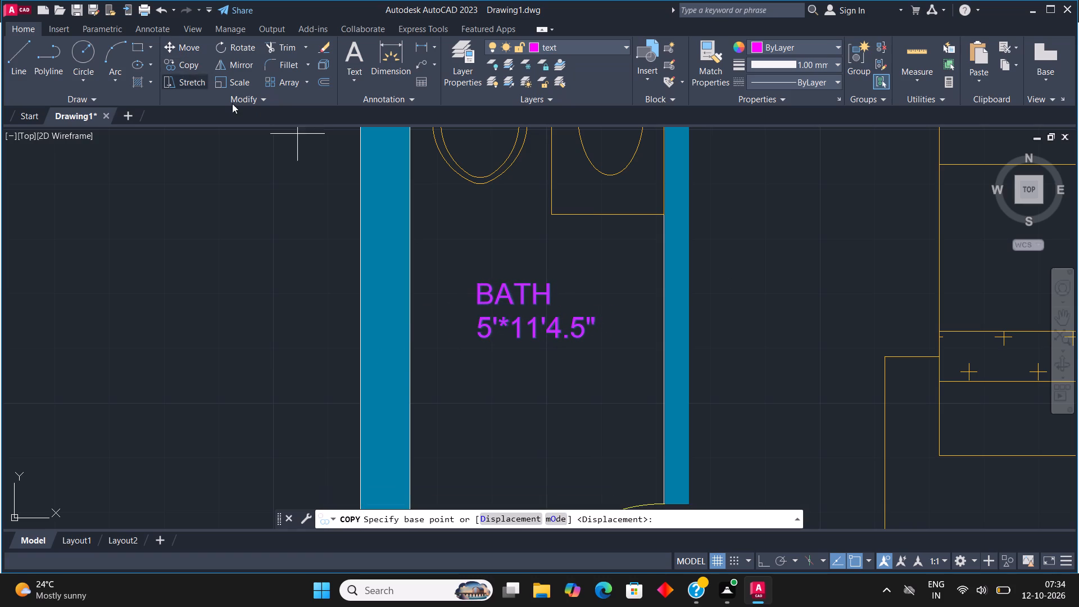
pyautogui.click(516, 310)
pyautogui.scroll(-2, 390, 320)
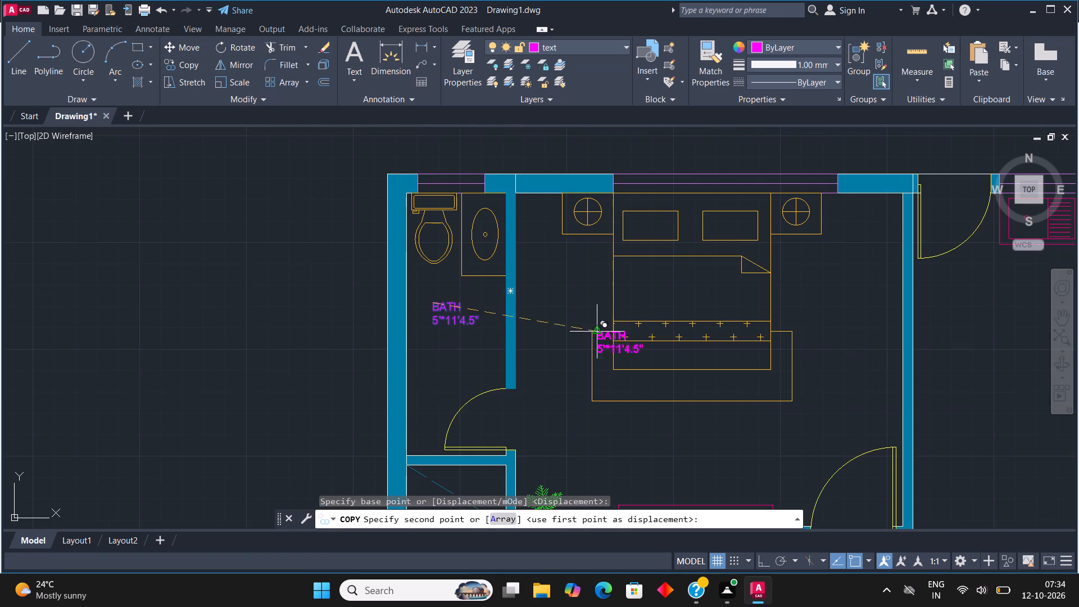
pyautogui.click(668, 275)
pyautogui.scroll(-2, 618, 238)
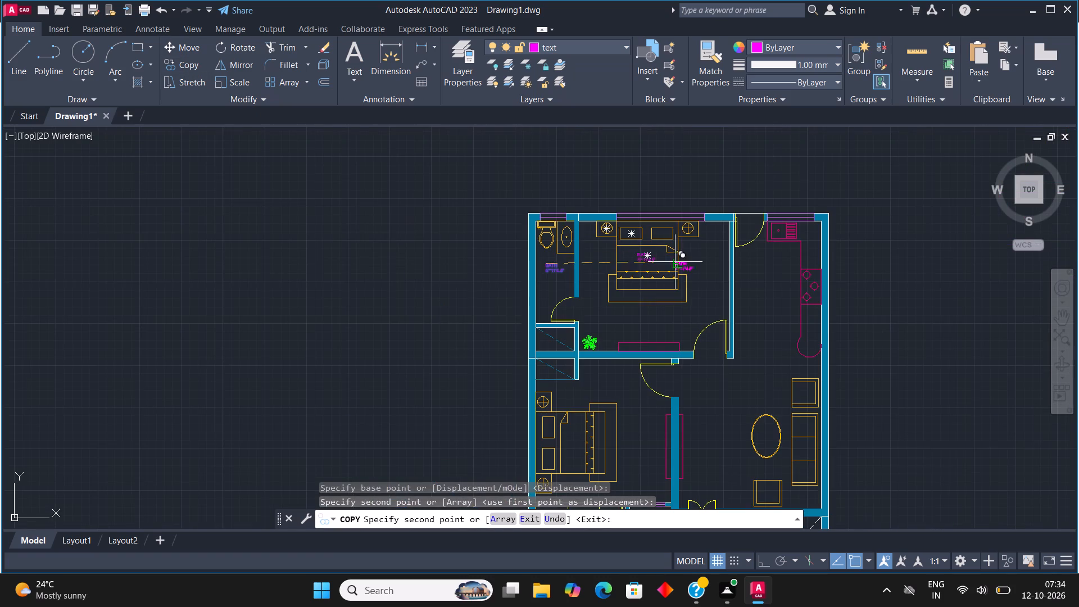
pyautogui.scroll(2, 777, 267)
pyautogui.click(733, 277)
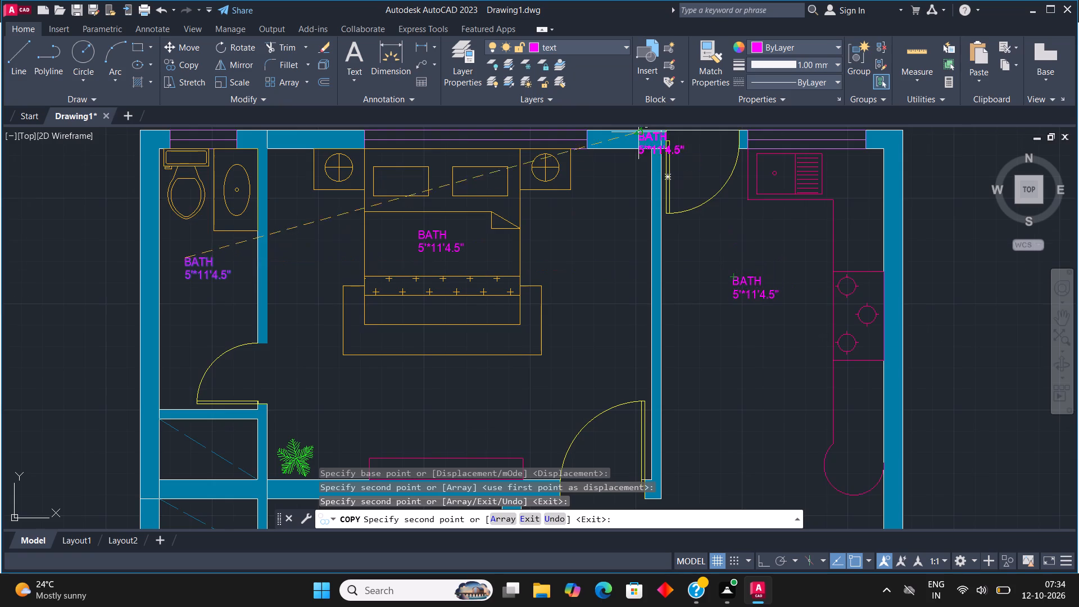
# Place further copies of the label beside the lower bedroom's bed and in the living area near the oval table.
pyautogui.scroll(-2, 638, 141)
pyautogui.scroll(2, 512, 336)
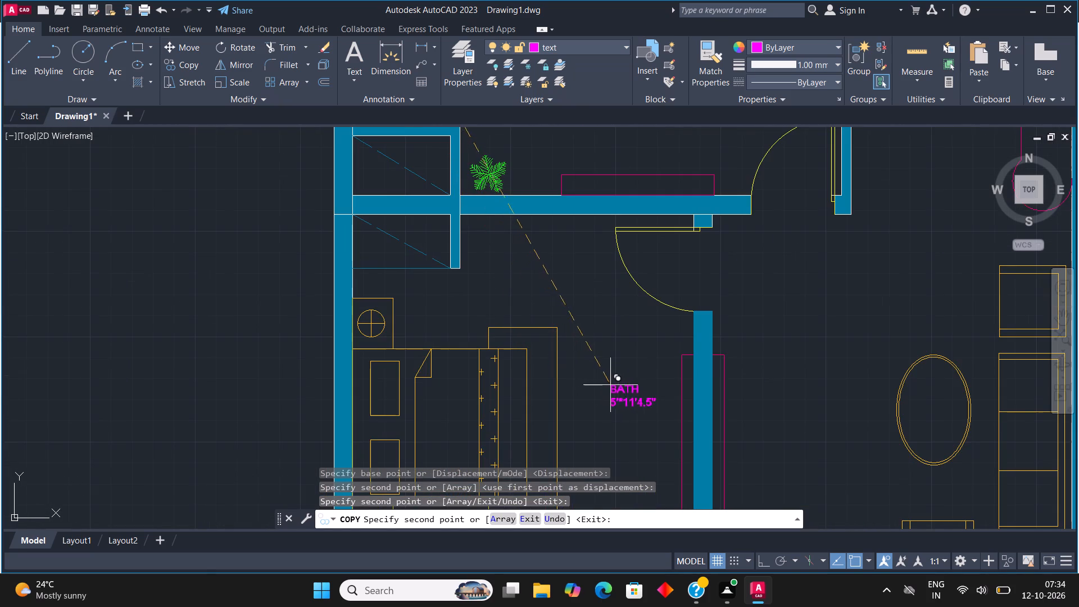
pyautogui.click(606, 393)
pyautogui.scroll(-2, 539, 222)
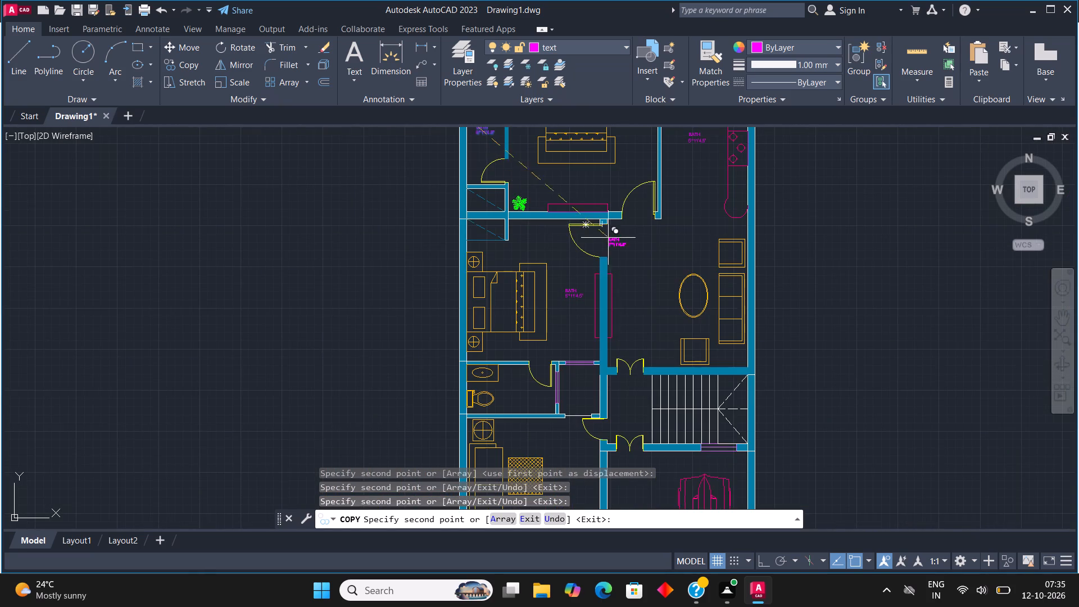
pyautogui.scroll(3, 648, 288)
pyautogui.click(647, 276)
# Place copies of the label in the lower bathroom and in the small windowed space next to it.
pyautogui.scroll(-3, 611, 188)
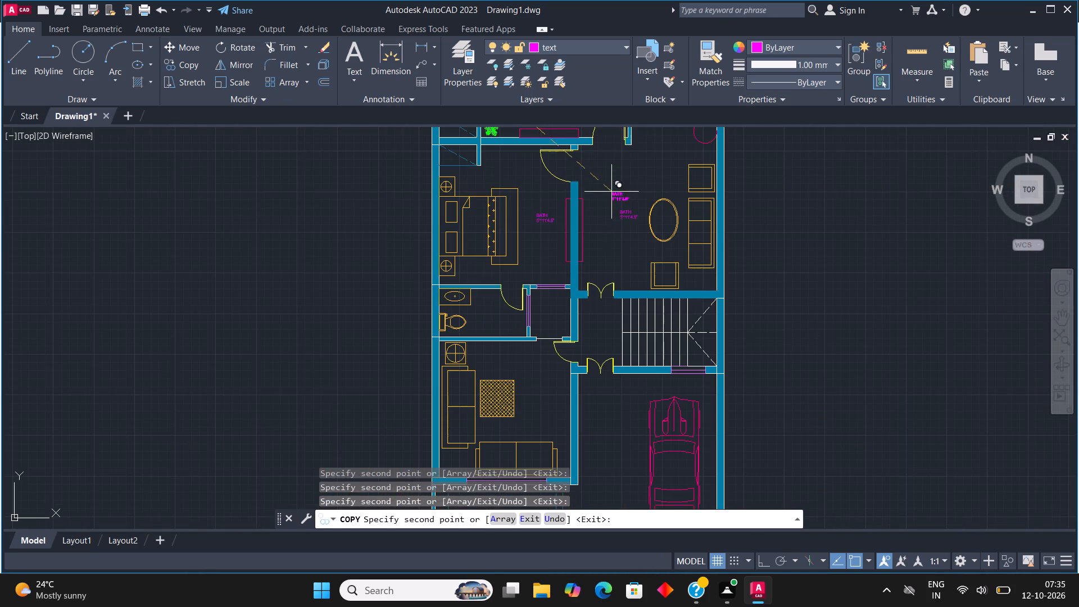
pyautogui.scroll(3, 476, 317)
pyautogui.click(474, 289)
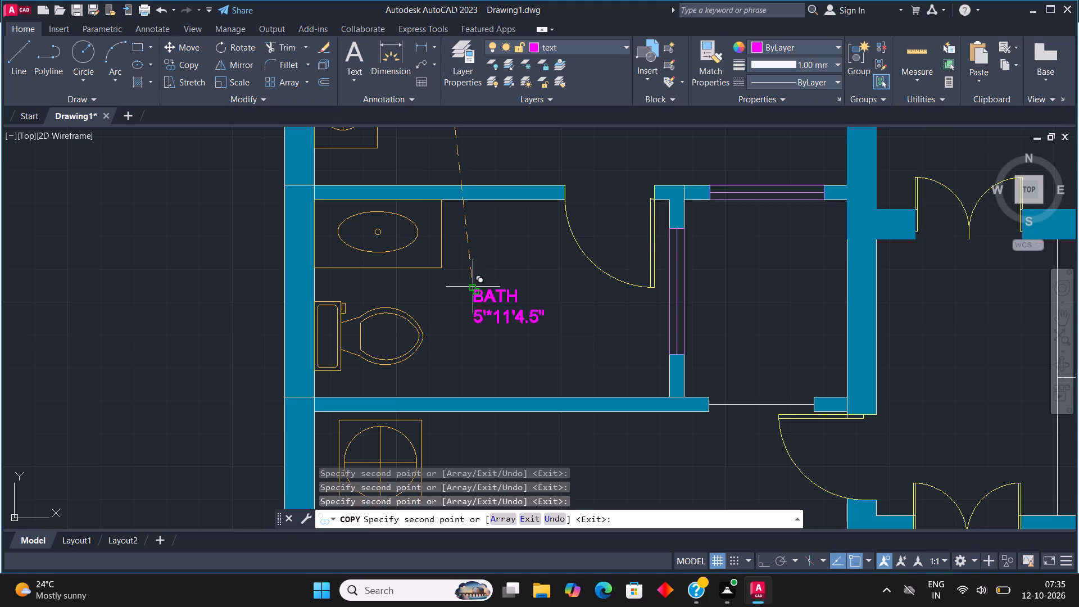
pyautogui.click(732, 275)
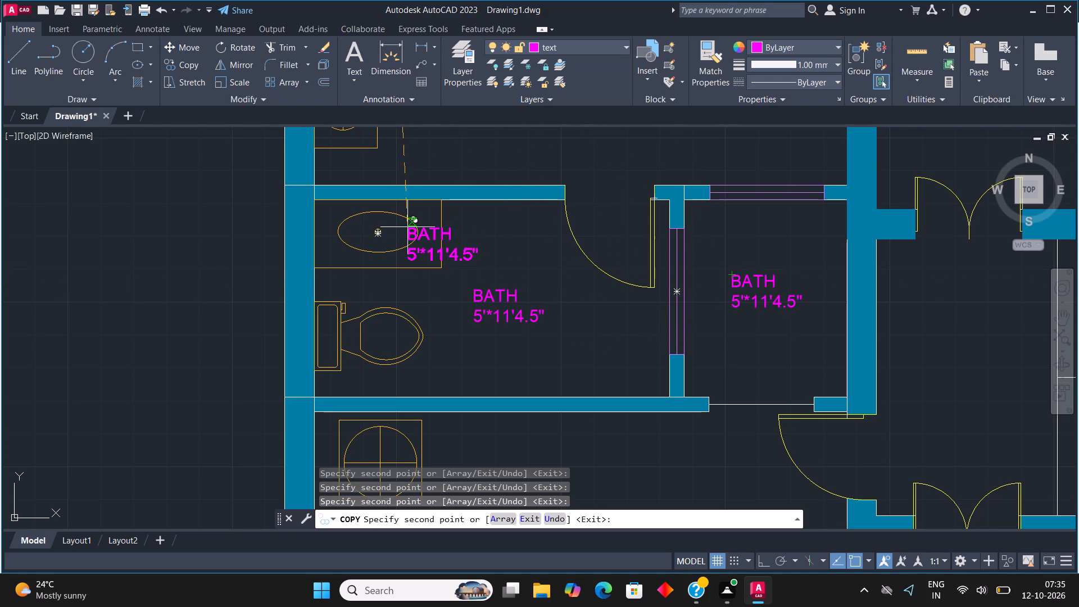
# Place copies of the label in the front sitting room, the strip outside its window, and the parking area beside the car.
pyautogui.scroll(-3, 410, 227)
pyautogui.scroll(3, 438, 299)
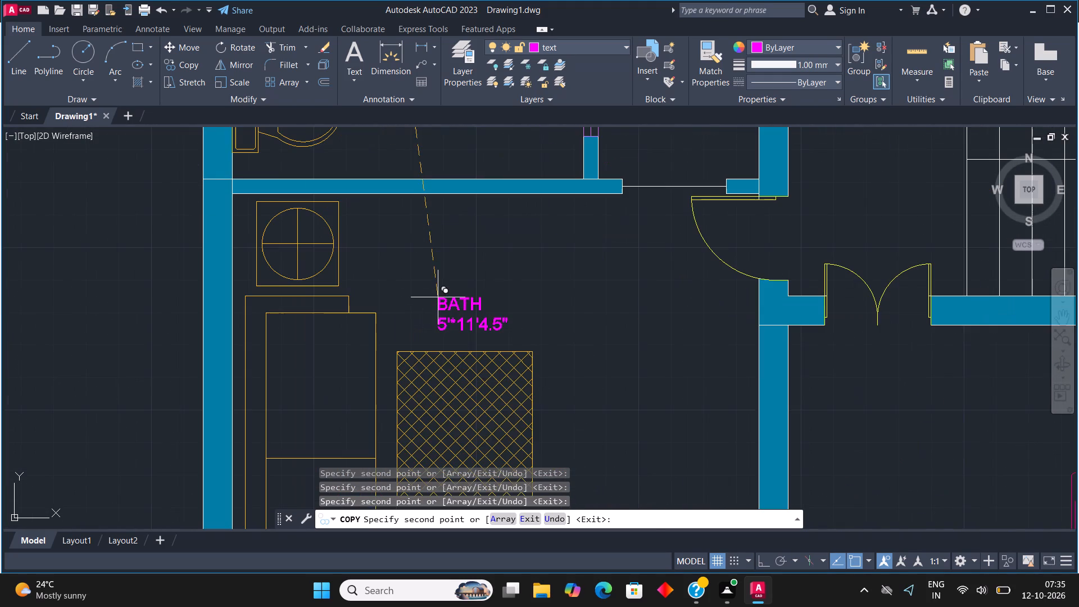
pyautogui.click(432, 283)
pyautogui.scroll(-2, 467, 223)
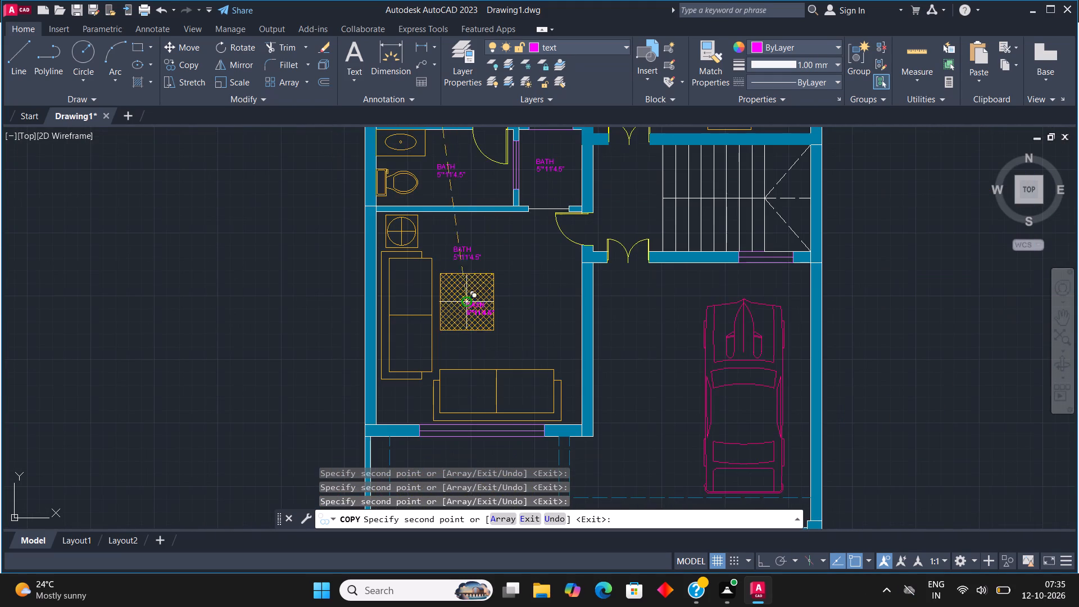
pyautogui.scroll(-1, 497, 268)
pyautogui.scroll(1, 470, 407)
pyautogui.click(474, 377)
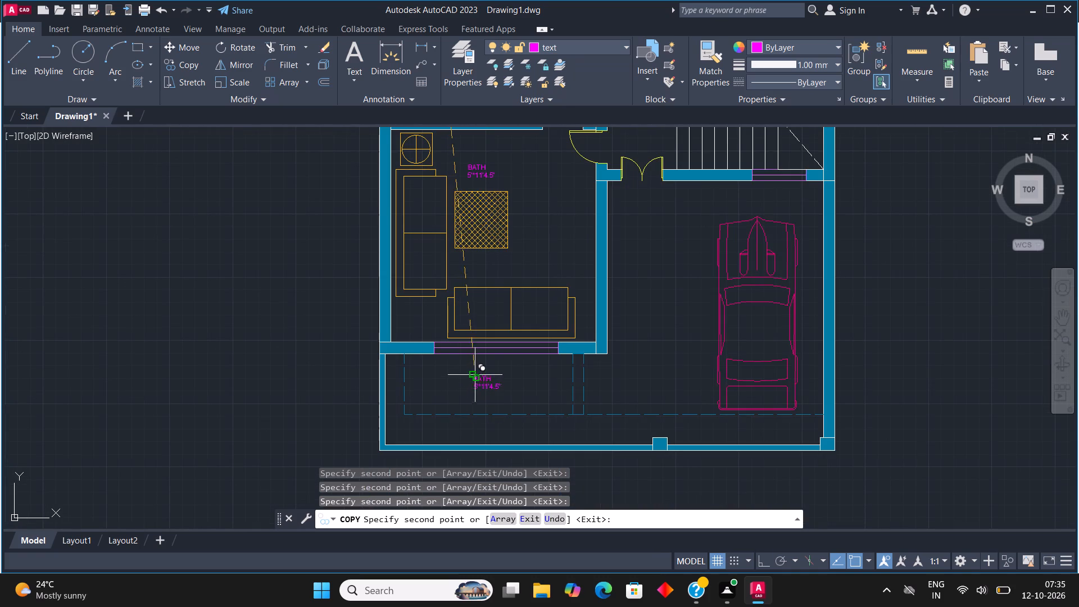
pyautogui.click(677, 291)
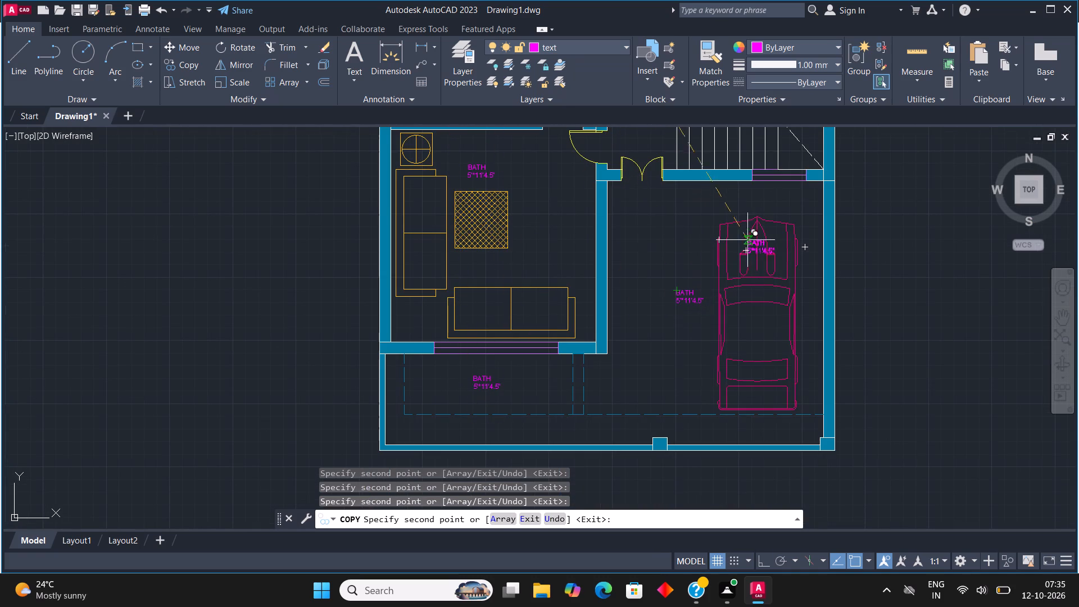
# Place the last label copies on the staircase and in the lobby at its foot, and end the copying.
pyautogui.scroll(-2, 743, 388)
pyautogui.scroll(3, 740, 277)
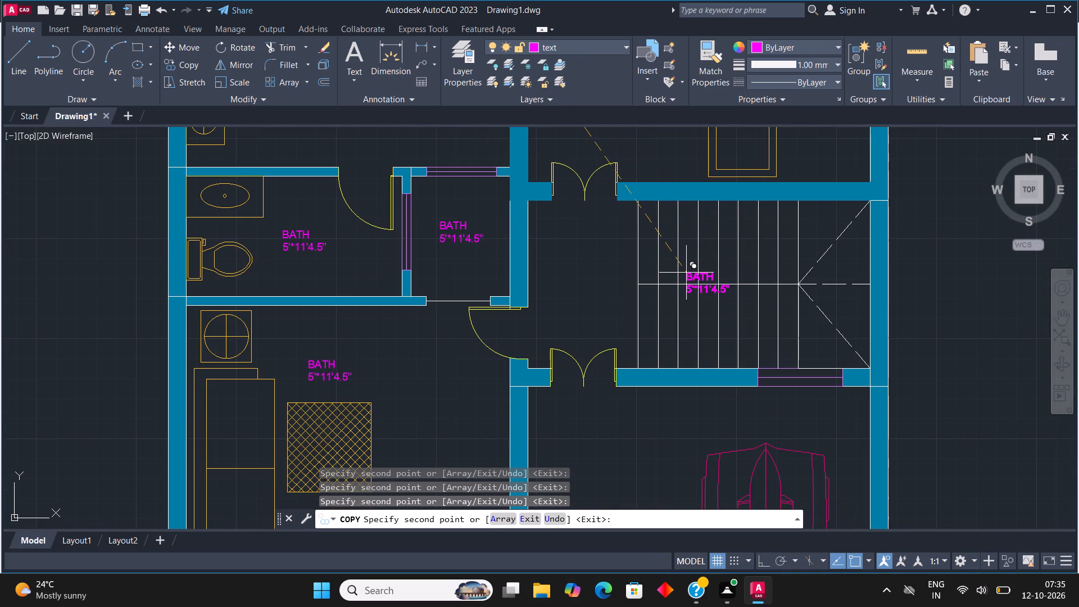
pyautogui.click(686, 273)
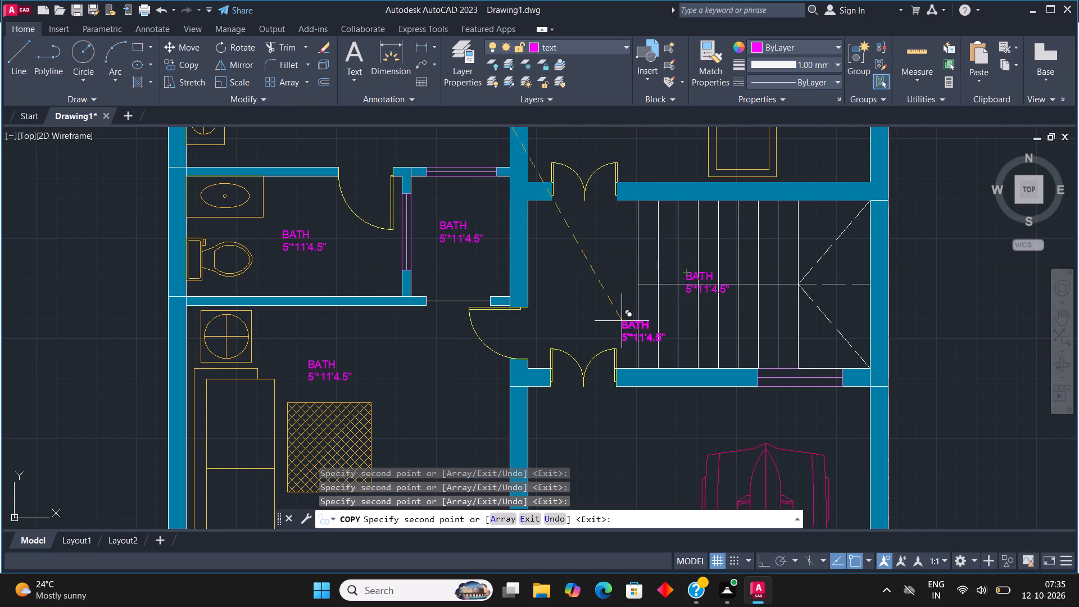
pyautogui.click(600, 316)
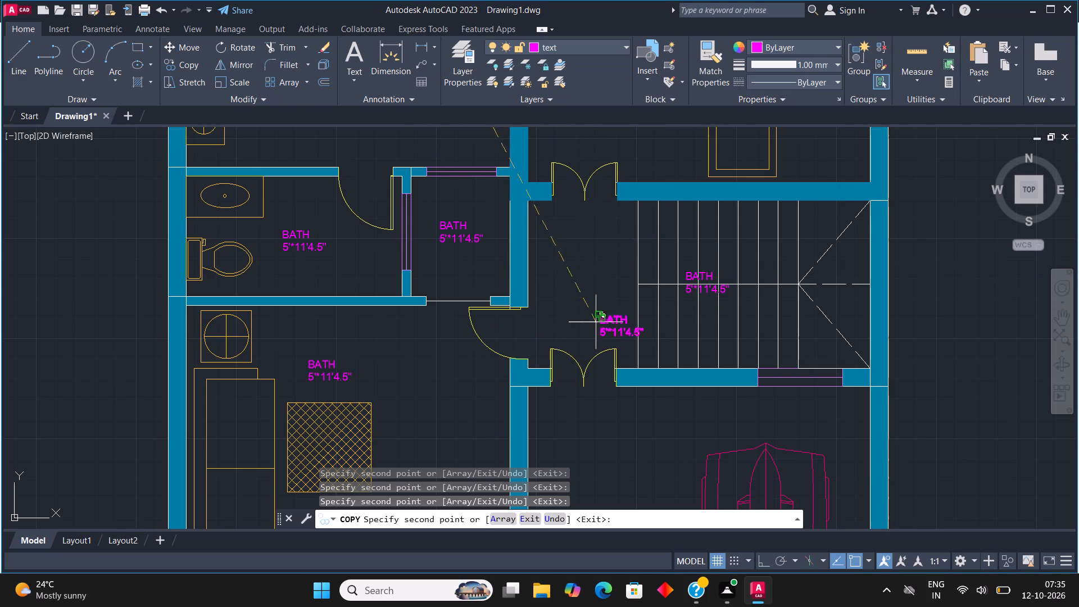
pyautogui.scroll(-3, 591, 372)
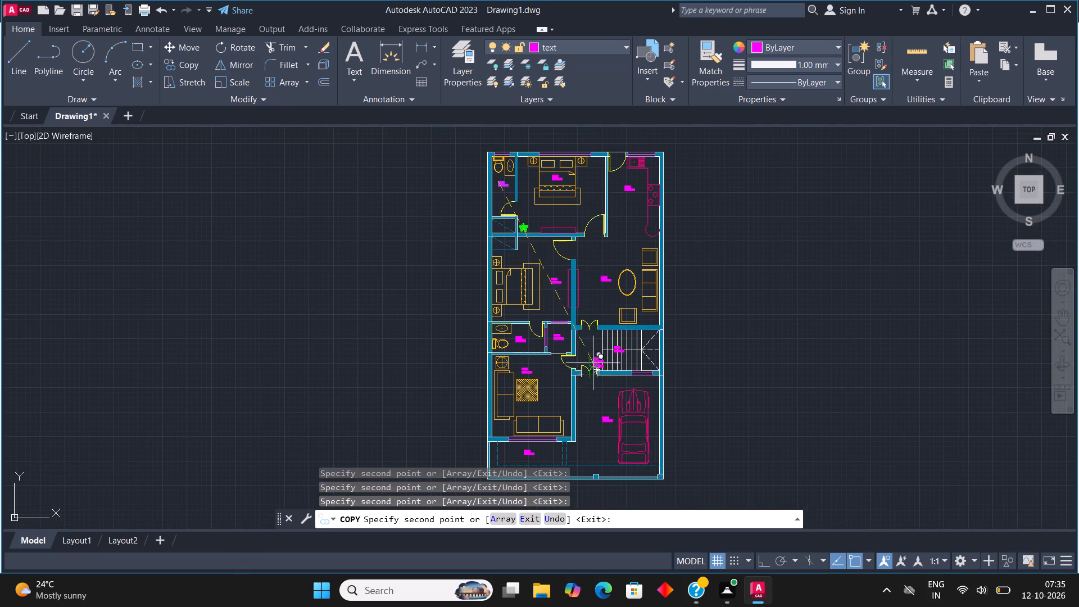
pyautogui.scroll(4, 624, 362)
pyautogui.press('Escape')
# On layer 0, draw a horizontal arrow shaft across four treads of the lower stair flight plus one slanted arrowhead line, with Ortho on.
pyautogui.scroll(2, 469, 354)
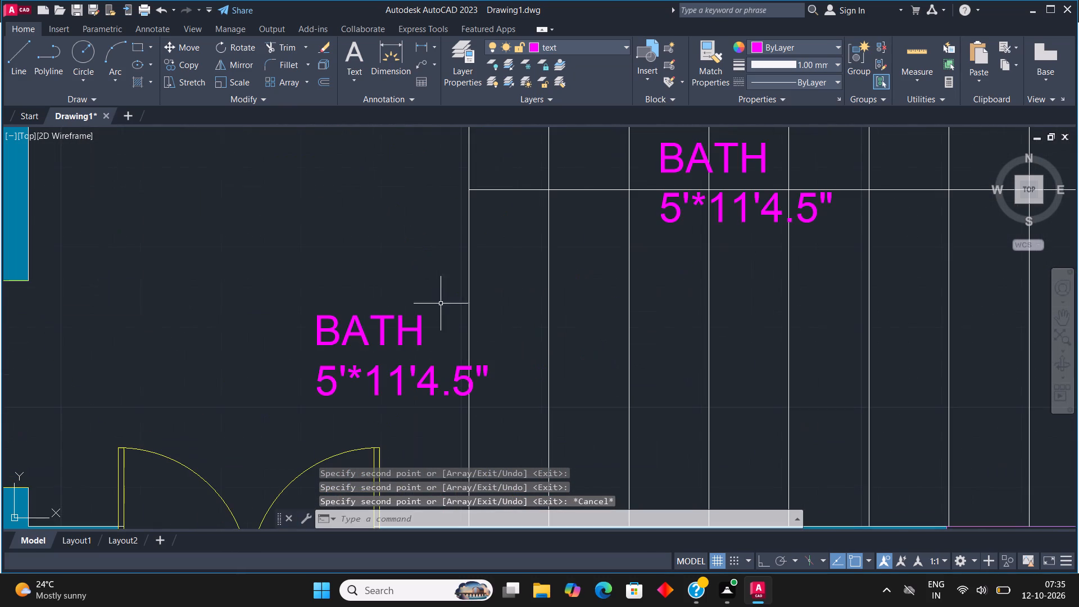
pyautogui.click(586, 40)
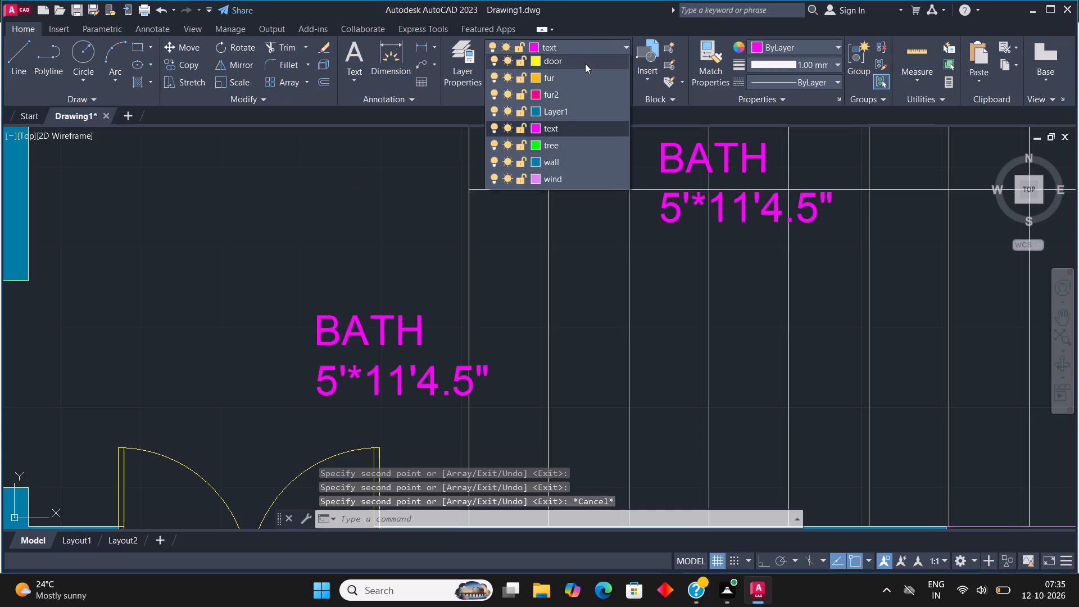
pyautogui.click(578, 67)
pyautogui.click(21, 56)
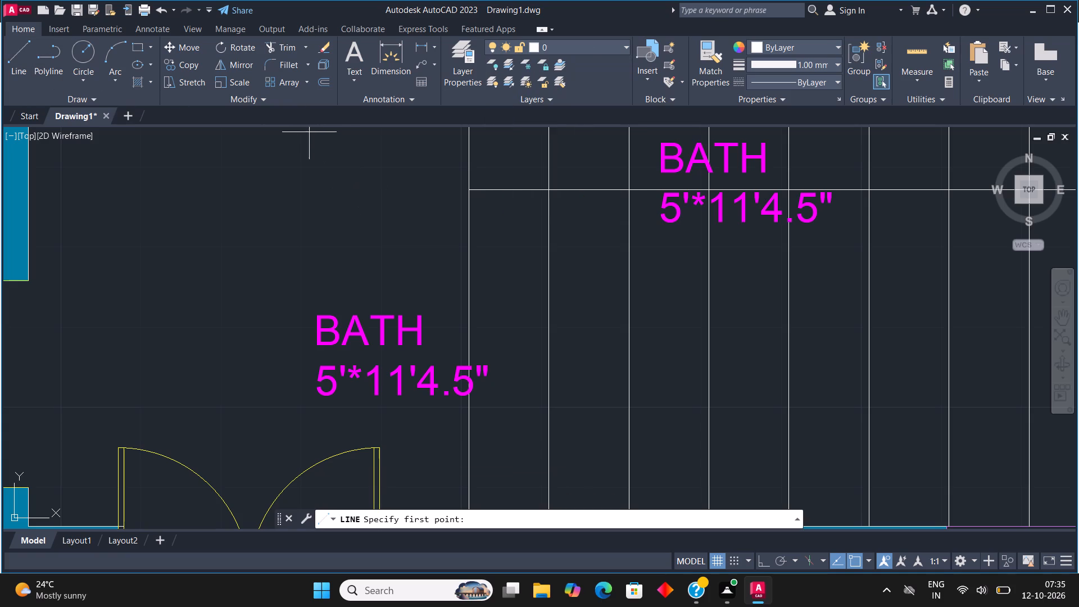
pyautogui.click(552, 379)
pyautogui.scroll(-1, 650, 368)
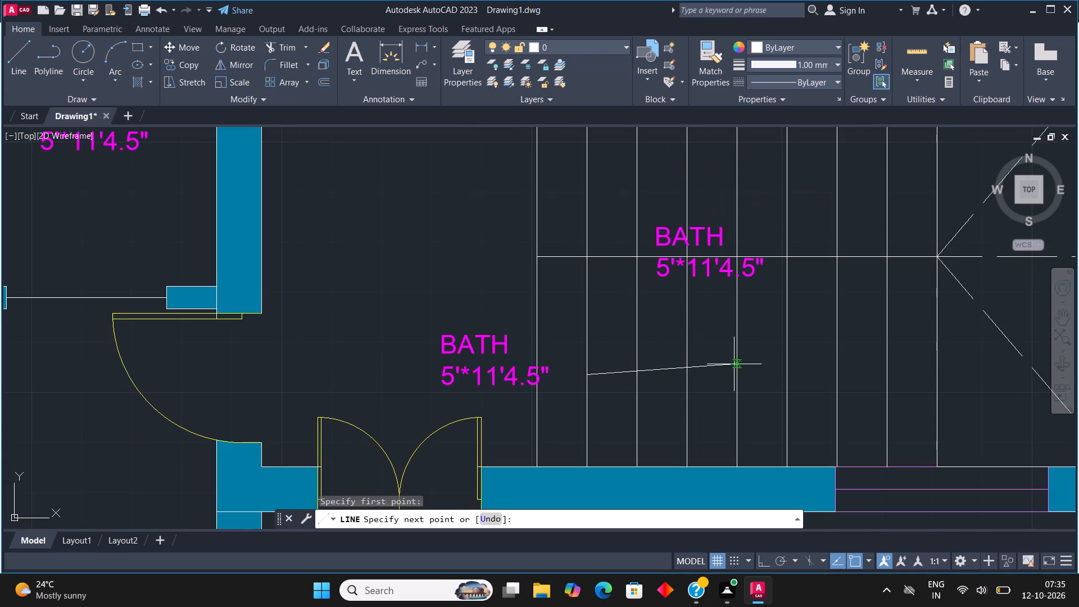
pyautogui.press('F8')
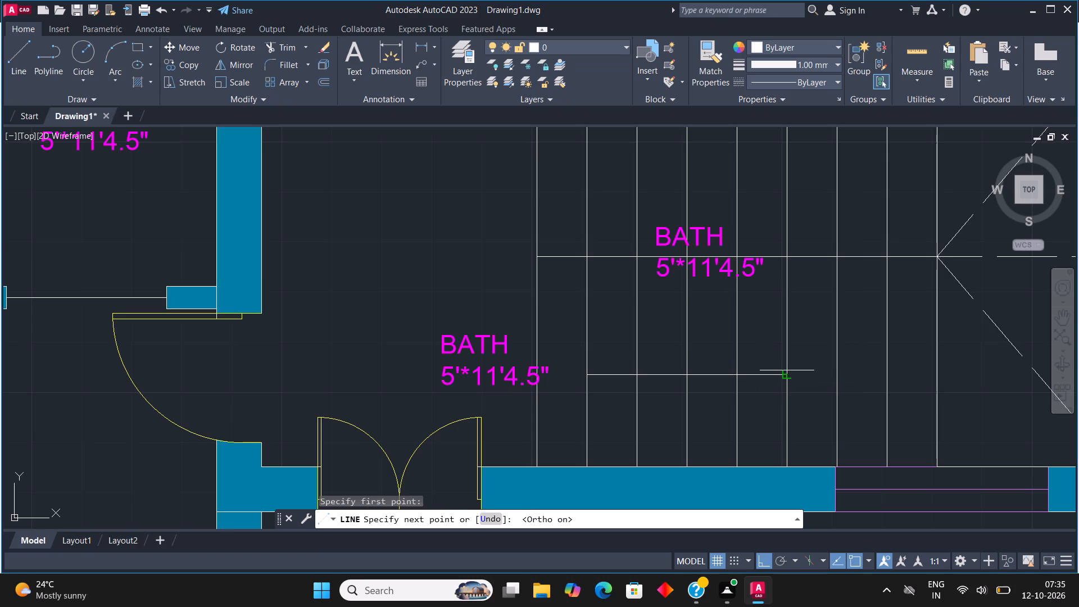
pyautogui.click(787, 370)
pyautogui.click(736, 342)
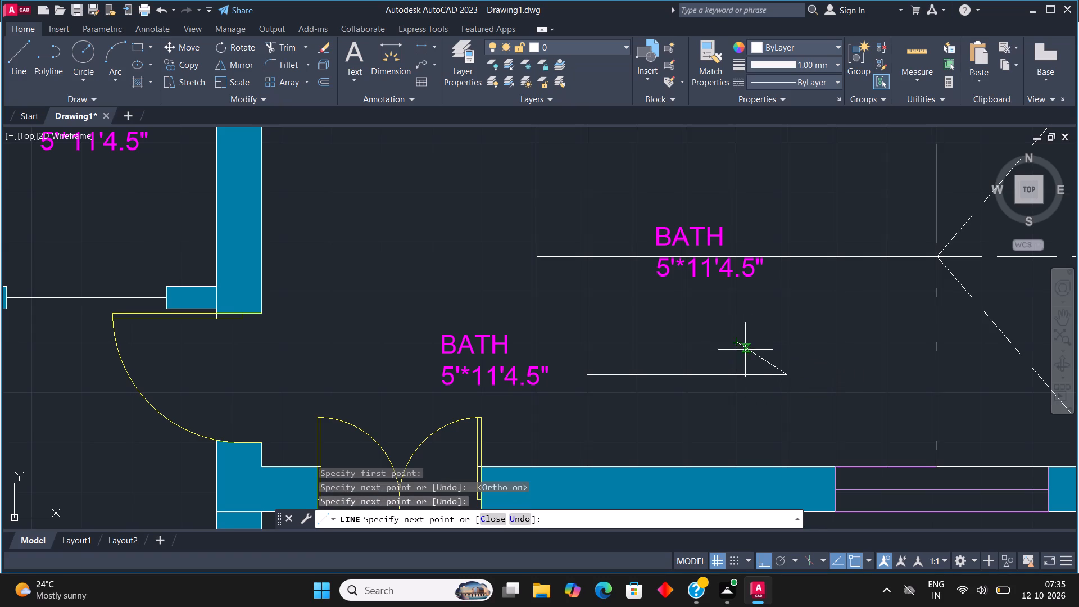
pyautogui.press('Escape')
# Mirror the slanted arrowhead line about the arrow shaft on the lower stair flight, keeping the source line.
pyautogui.click(751, 353)
pyautogui.click(249, 60)
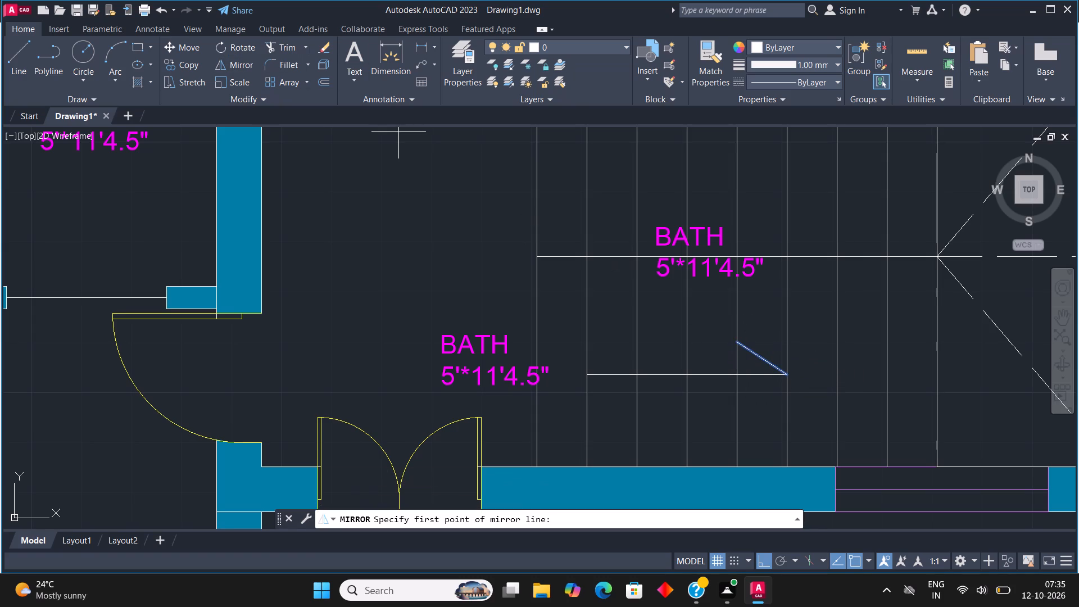
pyautogui.click(786, 372)
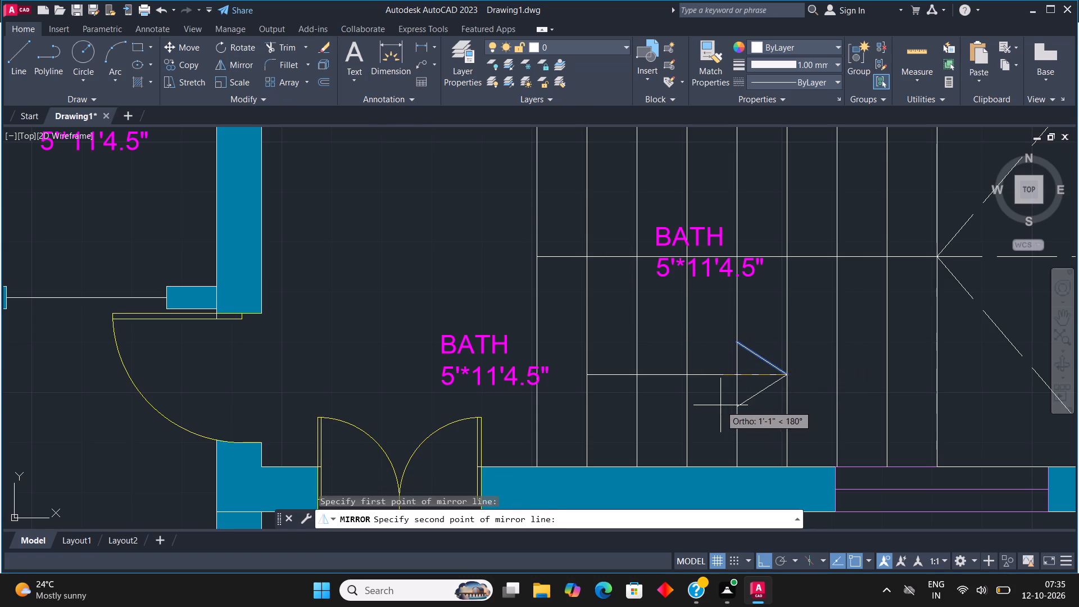
pyautogui.click(720, 405)
pyautogui.click(511, 522)
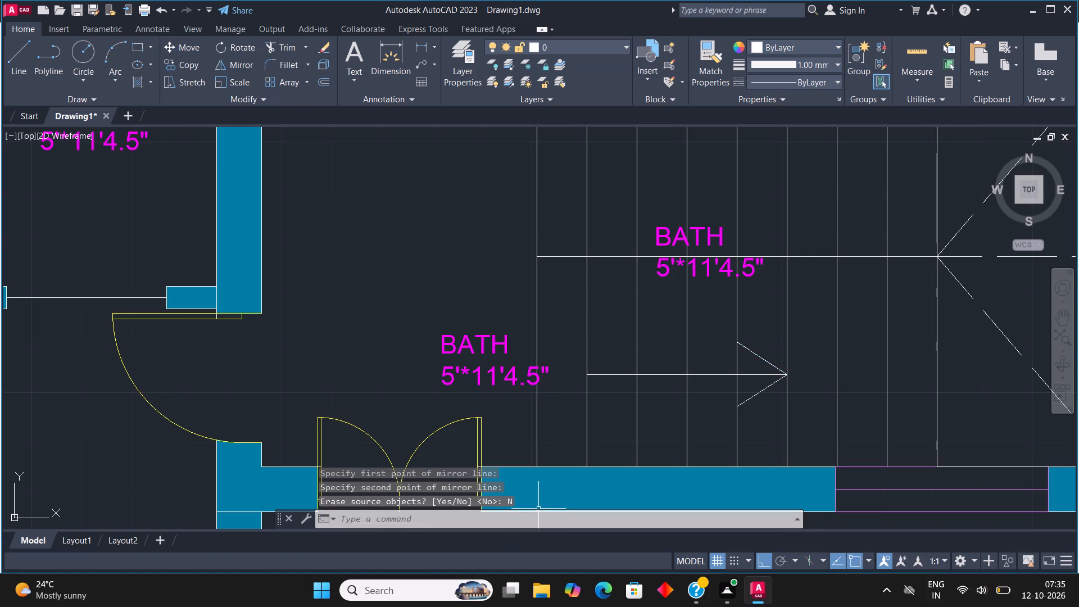
# Replace the text of the label in the lobby at the foot of the stairs with UP.
pyautogui.scroll(-2, 706, 361)
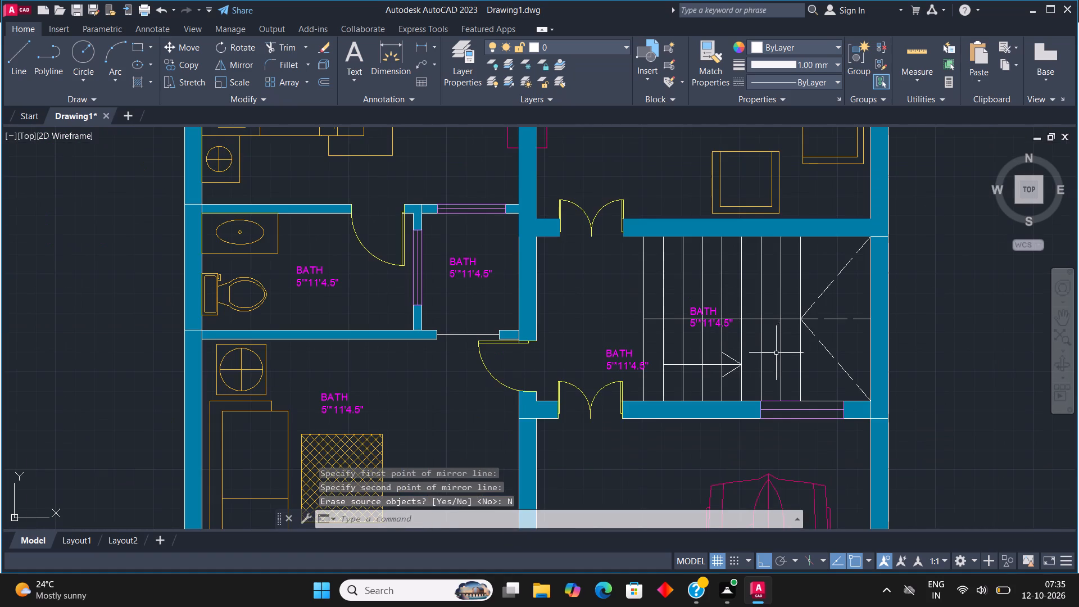
pyautogui.scroll(1, 642, 366)
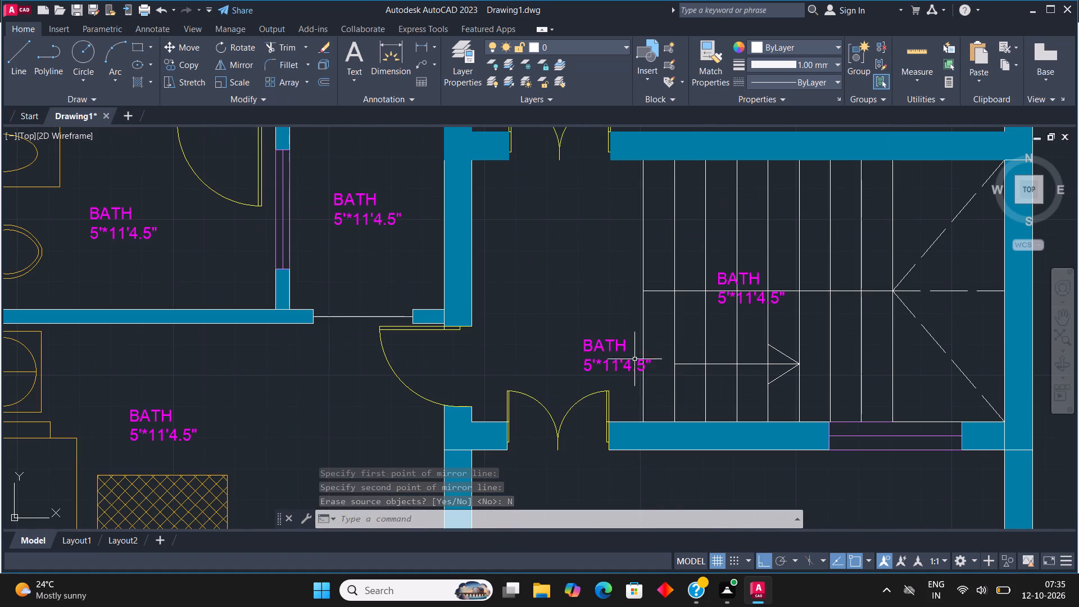
pyautogui.click(614, 343)
pyautogui.rightClick(615, 342)
pyautogui.click(675, 217)
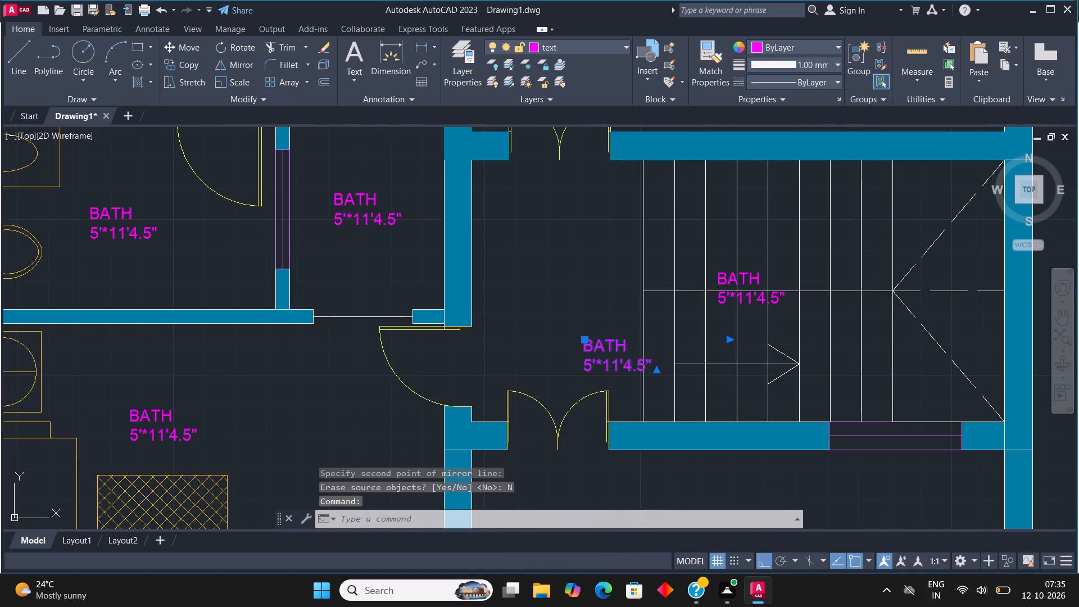
pyautogui.click(654, 368)
pyautogui.press('BackSpace')
pyautogui.press('BackSpace')
pyautogui.press('BackSpace')
pyautogui.press('BackSpace')
pyautogui.press('BackSpace')
pyautogui.press('BackSpace')
pyautogui.press('BackSpace')
pyautogui.press('BackSpace')
pyautogui.press('BackSpace')
pyautogui.press('BackSpace')
pyautogui.press('BackSpace')
pyautogui.press('BackSpace')
pyautogui.press('BackSpace')
pyautogui.press('BackSpace')
pyautogui.press('BackSpace')
pyautogui.press('BackSpace')
pyautogui.press('BackSpace')
pyautogui.press('BackSpace')
pyautogui.press('BackSpace')
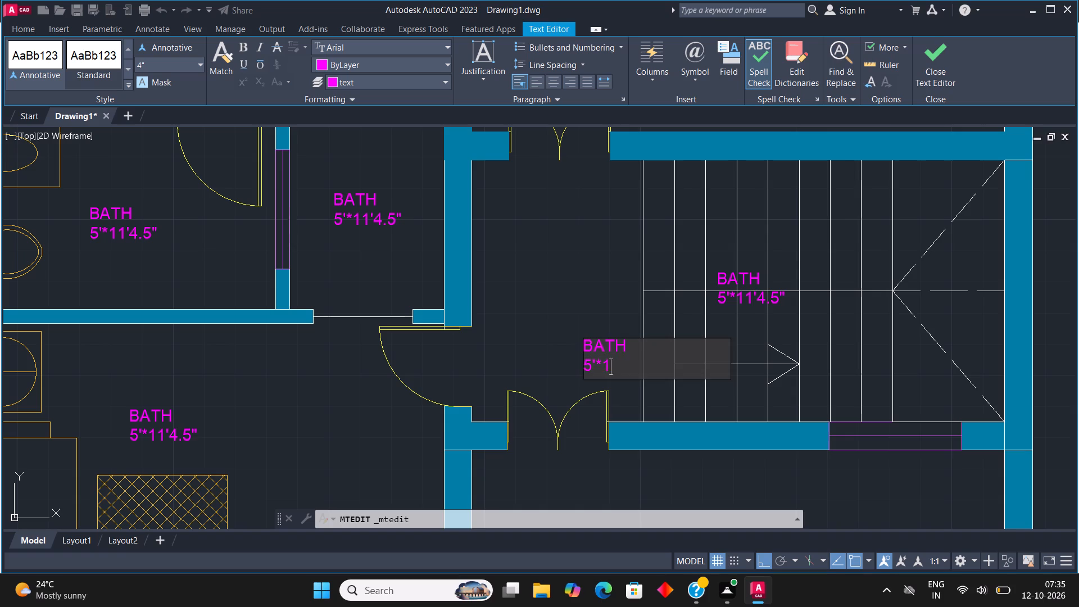
pyautogui.press('u')
pyautogui.press('p')
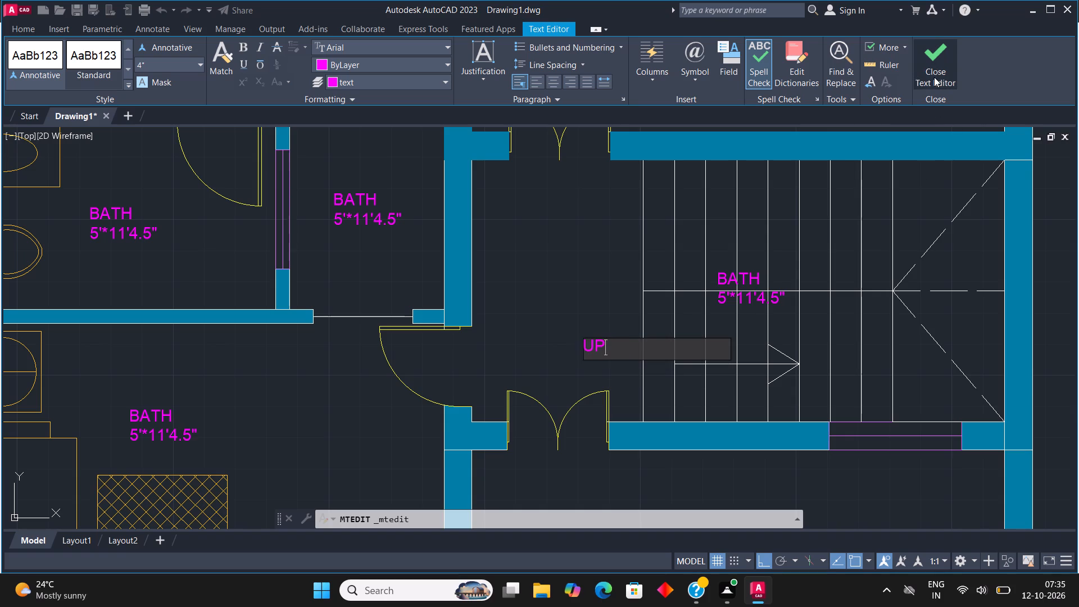
pyautogui.click(935, 76)
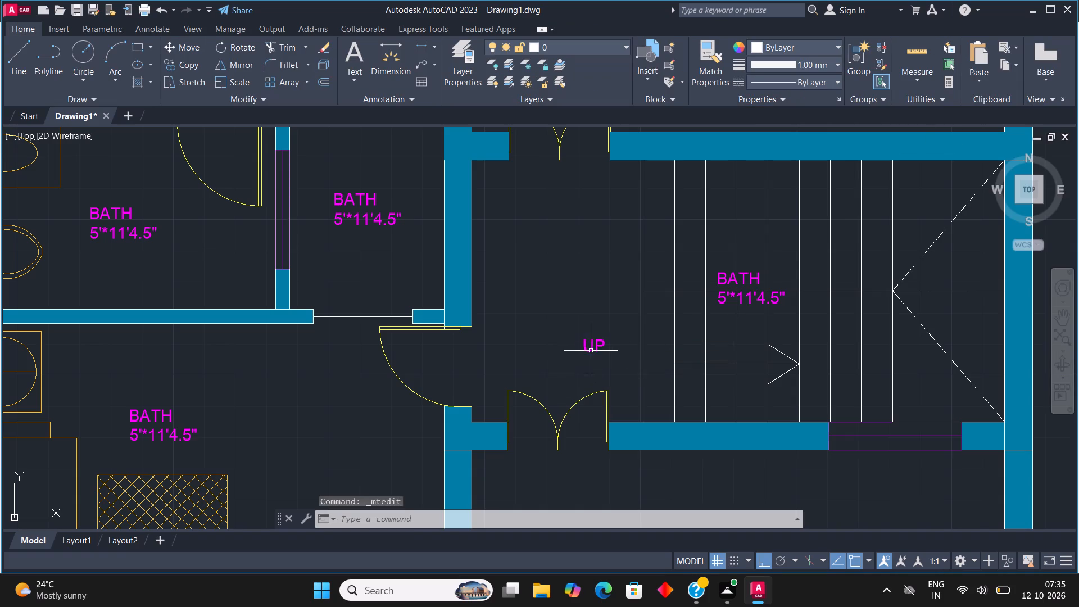
# Move the UP label to just before the tail of the stair arrow, with Ortho off.
pyautogui.click(596, 344)
pyautogui.click(184, 46)
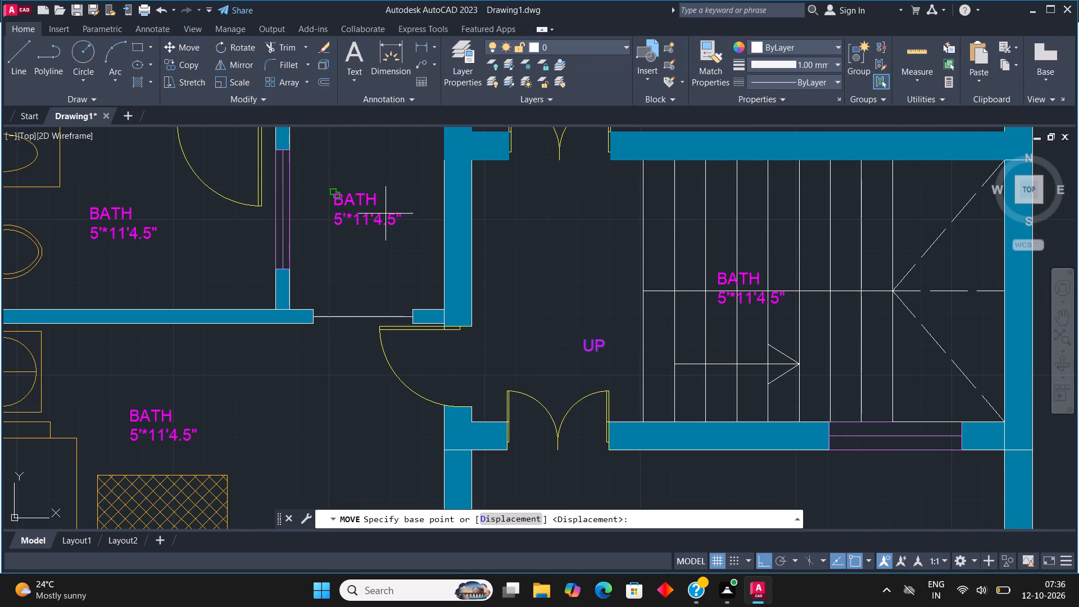
pyautogui.scroll(1, 611, 371)
pyautogui.click(590, 328)
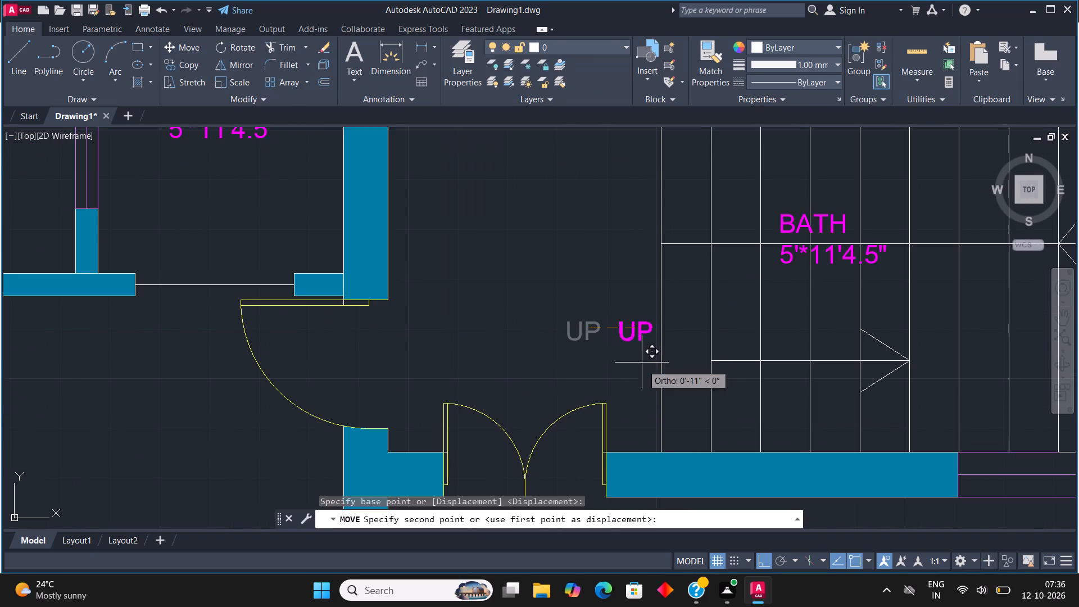
pyautogui.press('F8')
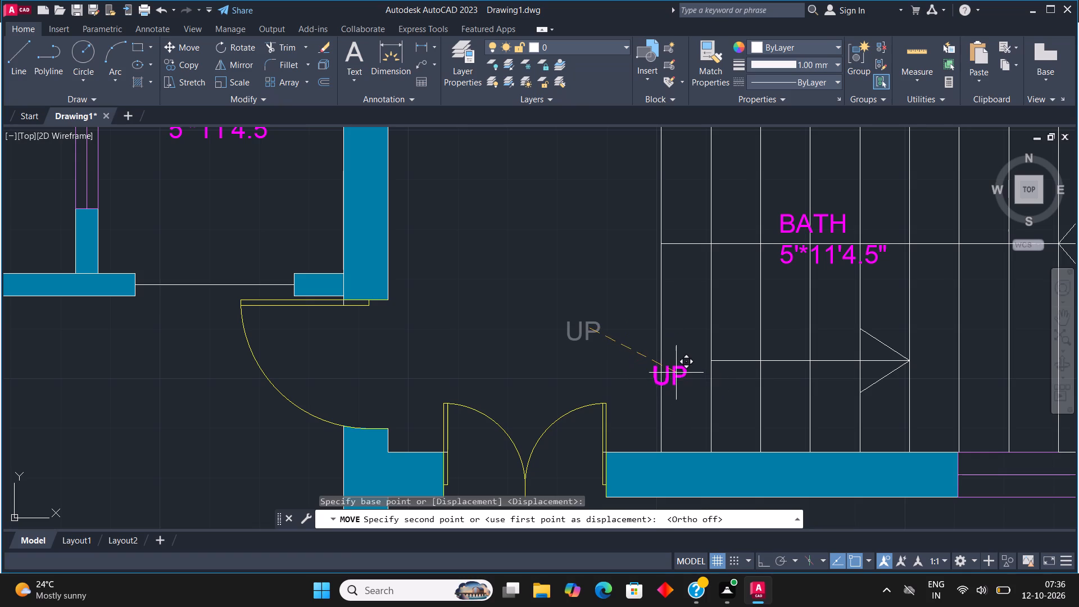
pyautogui.click(681, 360)
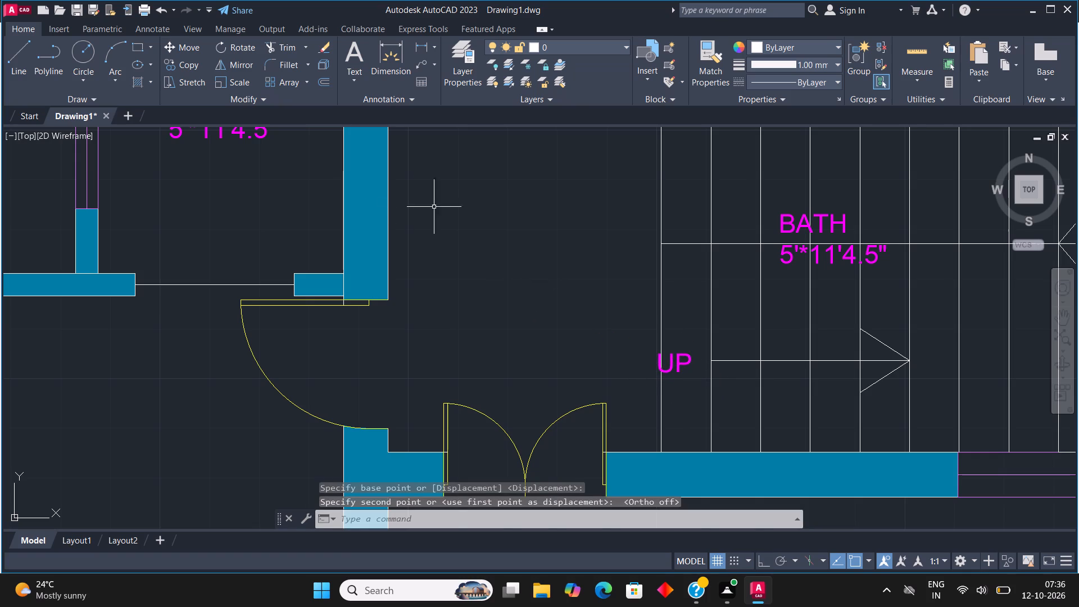
# Replace the label text on the staircase with STAIR HALL and 14'3"*7' on a second line.
pyautogui.scroll(-1, 573, 259)
pyautogui.scroll(1, 719, 220)
pyautogui.click(732, 241)
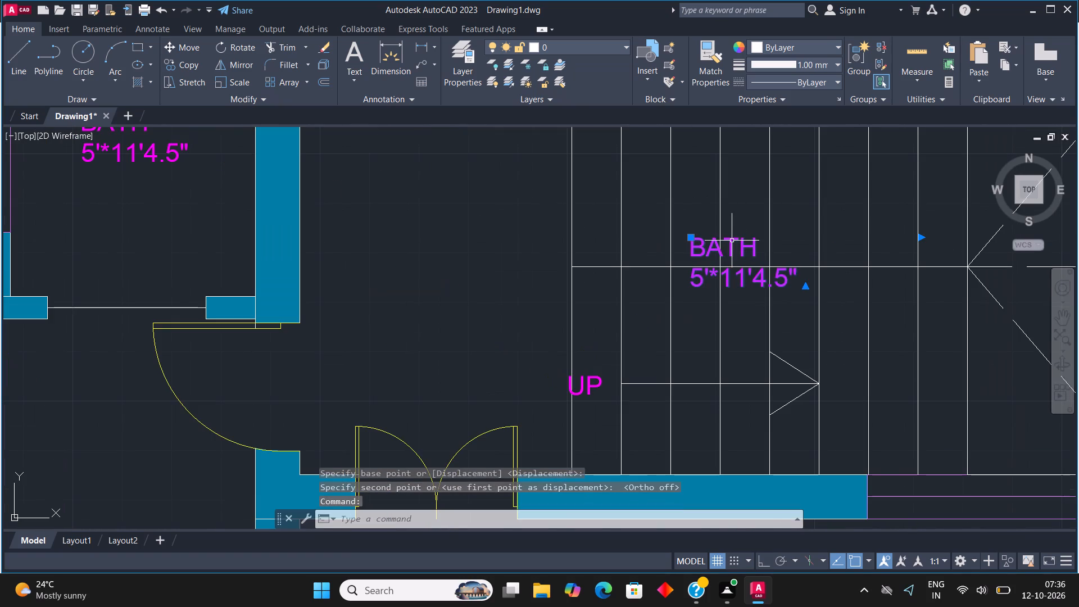
pyautogui.rightClick(732, 241)
pyautogui.click(768, 218)
pyautogui.click(798, 273)
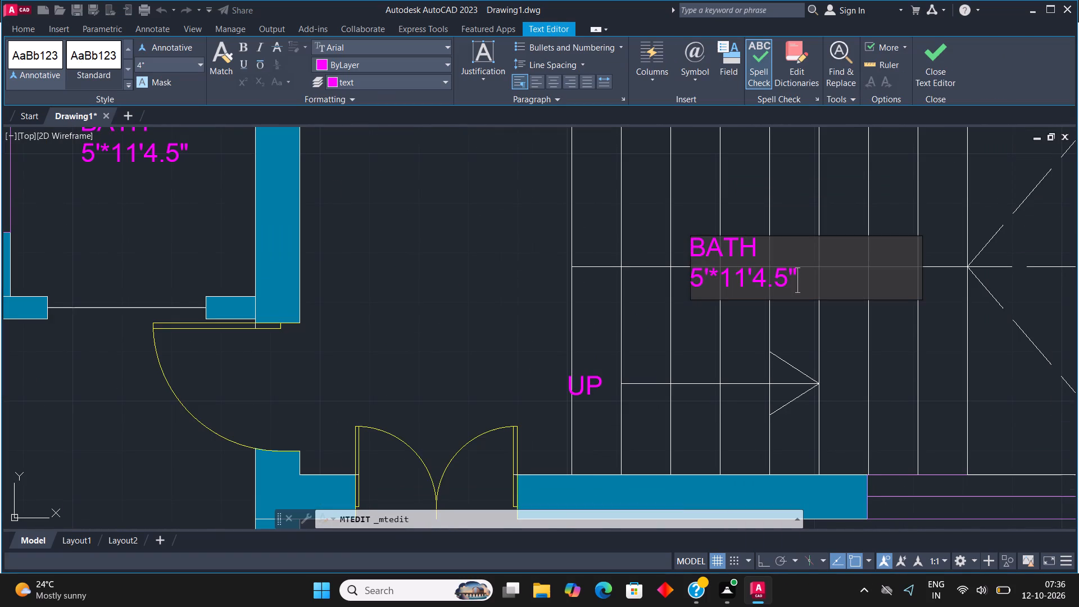
pyautogui.press('BackSpace')
pyautogui.press('BackSpace')
pyautogui.press('BackSpace')
pyautogui.press('BackSpace')
pyautogui.press('BackSpace')
pyautogui.press('BackSpace')
pyautogui.press('BackSpace')
pyautogui.press('BackSpace')
pyautogui.press('BackSpace')
pyautogui.press('BackSpace')
pyautogui.press('BackSpace')
pyautogui.press('BackSpace')
pyautogui.press('BackSpace')
pyautogui.press('BackSpace')
pyautogui.press('BackSpace')
pyautogui.press('BackSpace')
pyautogui.press('BackSpace')
pyautogui.press('BackSpace')
pyautogui.press('BackSpace')
pyautogui.press('BackSpace')
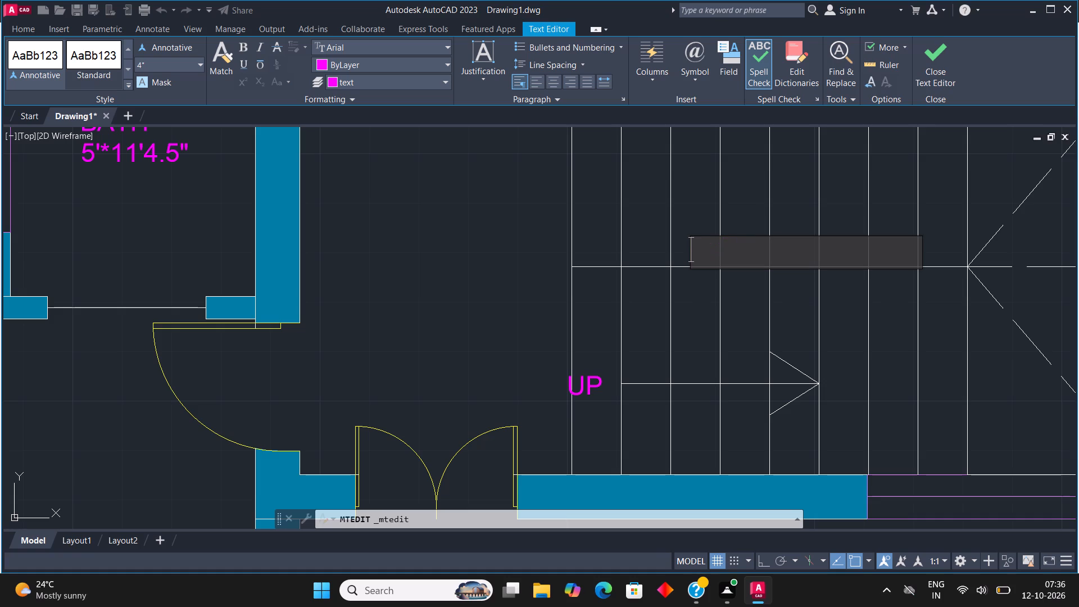
pyautogui.press('s')
pyautogui.write('TA')
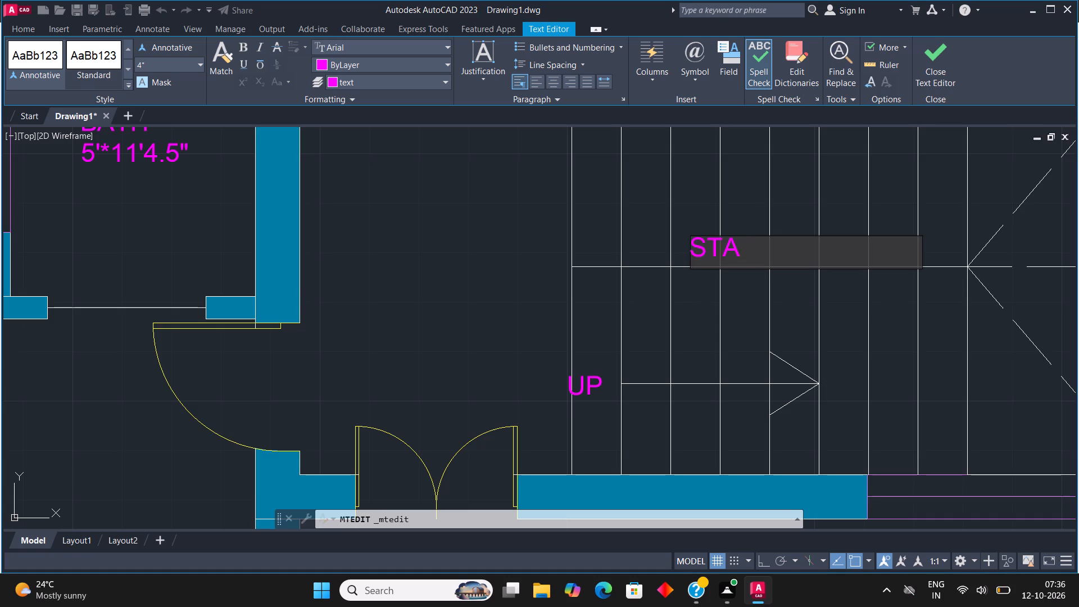
pyautogui.write('IR')
pyautogui.press('space')
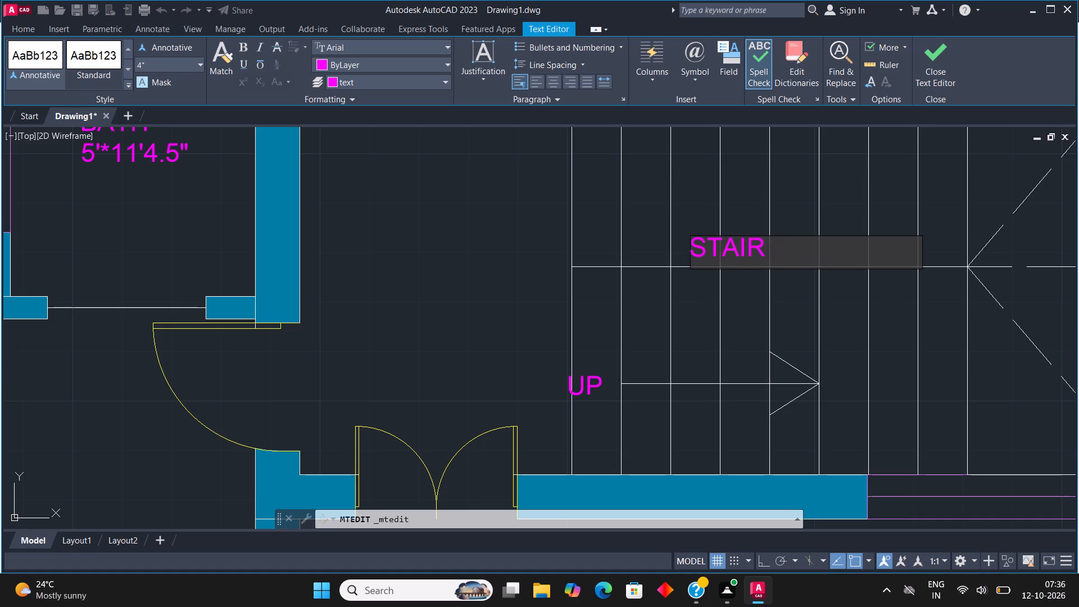
pyautogui.write('HALL')
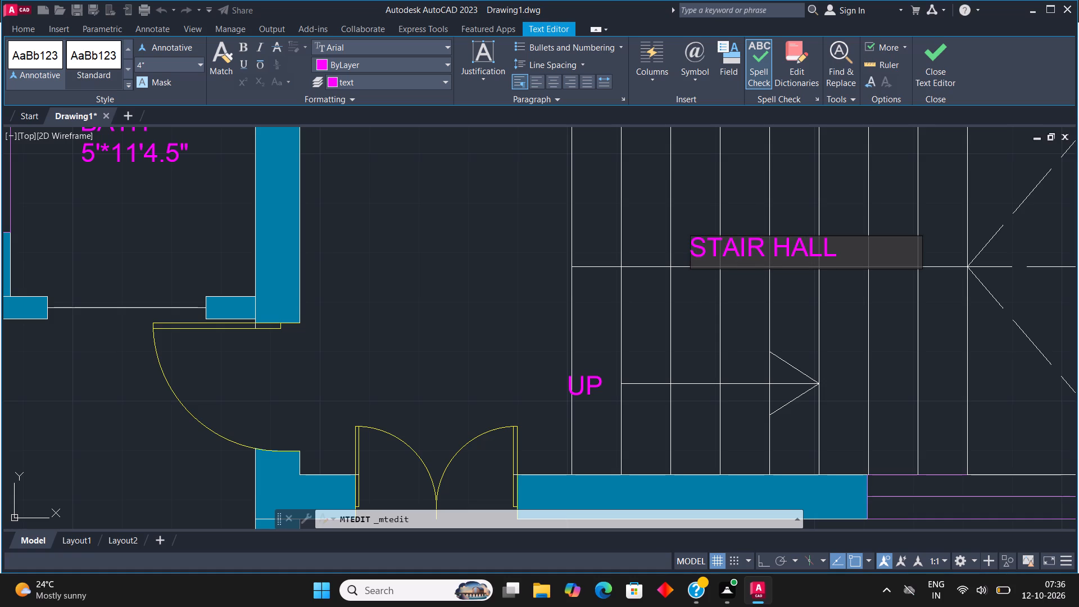
pyautogui.press('Return')
pyautogui.press('1')
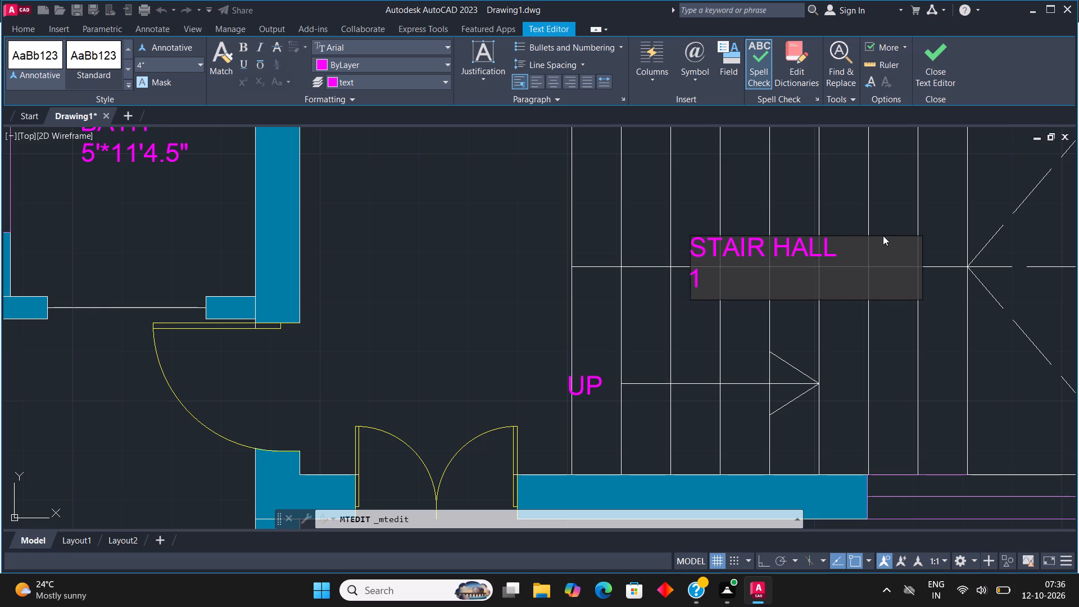
pyautogui.press('4')
pyautogui.press("'")
pyautogui.write('3"*')
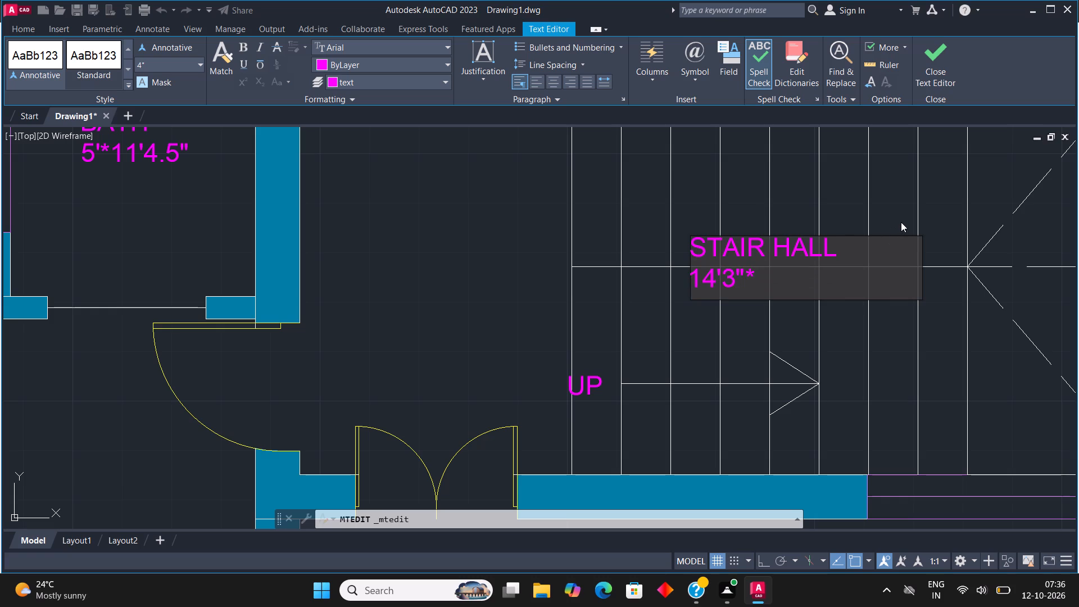
pyautogui.press('7')
pyautogui.press("'")
pyautogui.click(936, 56)
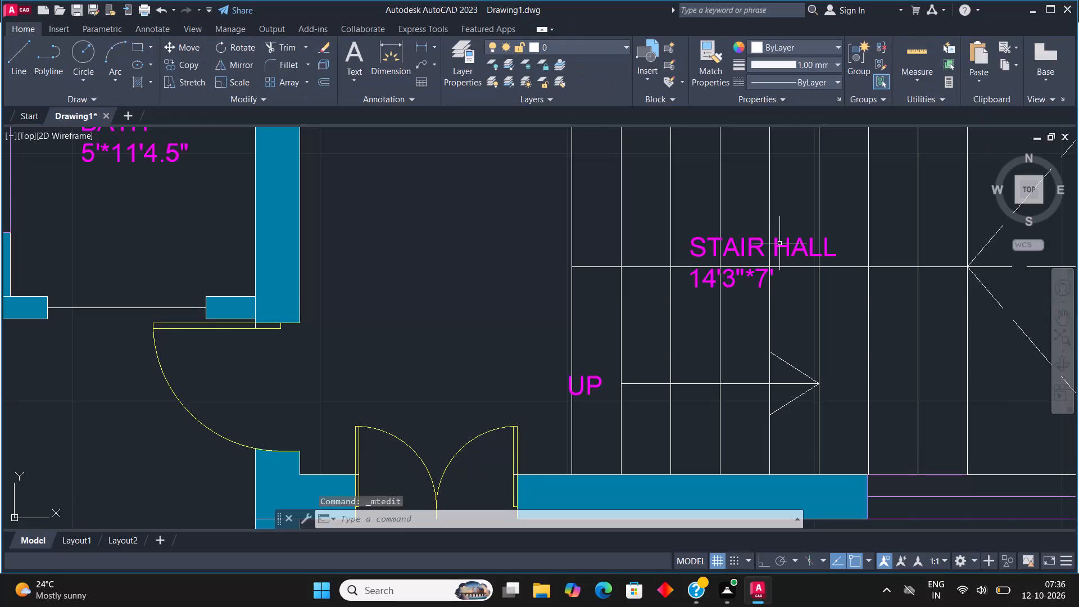
# Replace the label text over the bed in the top bedroom with BED ROOM and 14'*13' on a second line.
pyautogui.scroll(-3, 410, 307)
pyautogui.scroll(-2, 609, 315)
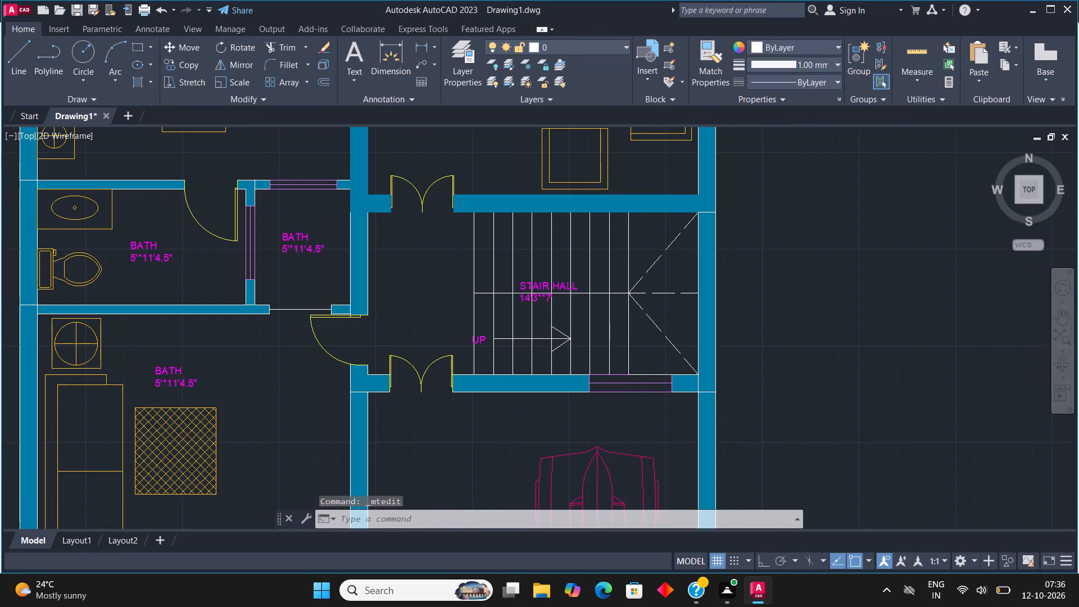
pyautogui.scroll(-4, 525, 304)
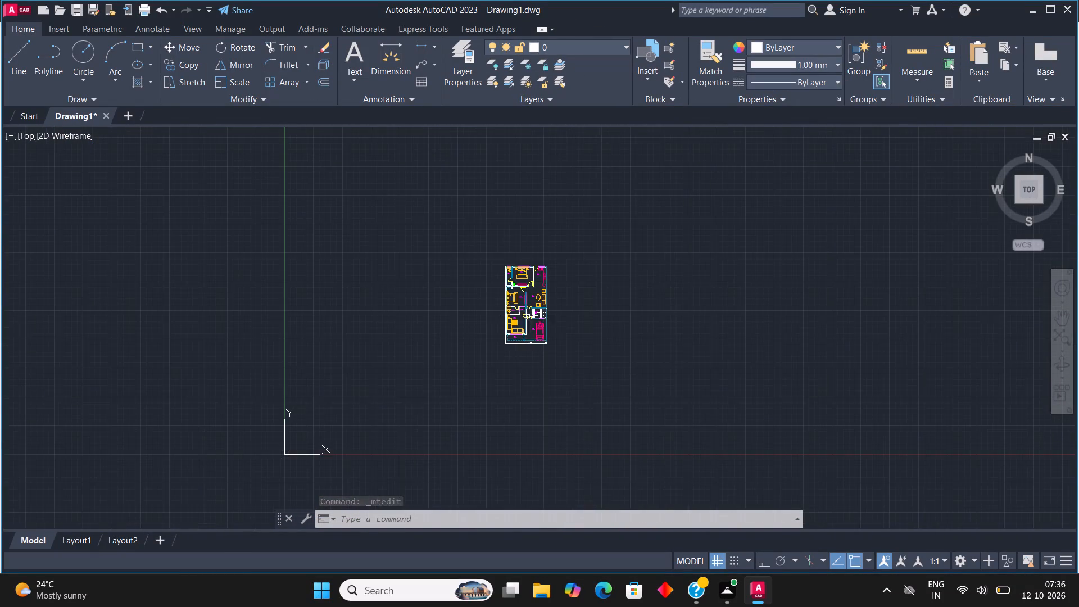
pyautogui.scroll(3, 513, 234)
pyautogui.scroll(2, 520, 391)
pyautogui.scroll(1, 631, 402)
pyautogui.moveTo(628, 402); pyautogui.dragTo(558, 297, button='middle')
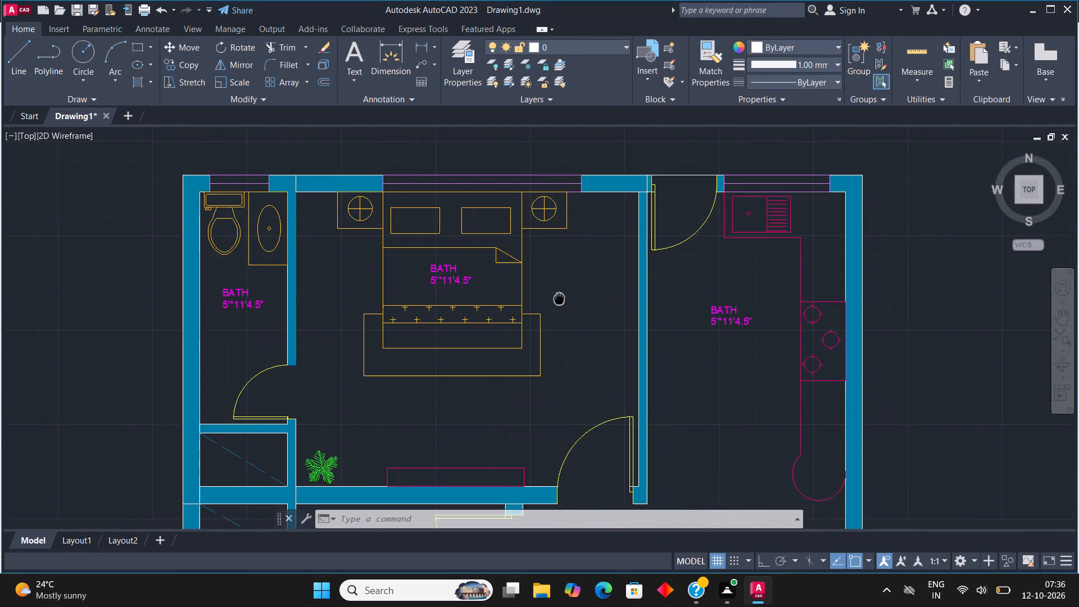
pyautogui.moveTo(558, 297); pyautogui.dragTo(558, 296, button='middle')
pyautogui.scroll(2, 485, 300)
pyautogui.click(417, 232)
pyautogui.click(364, 239)
pyautogui.rightClick(369, 238)
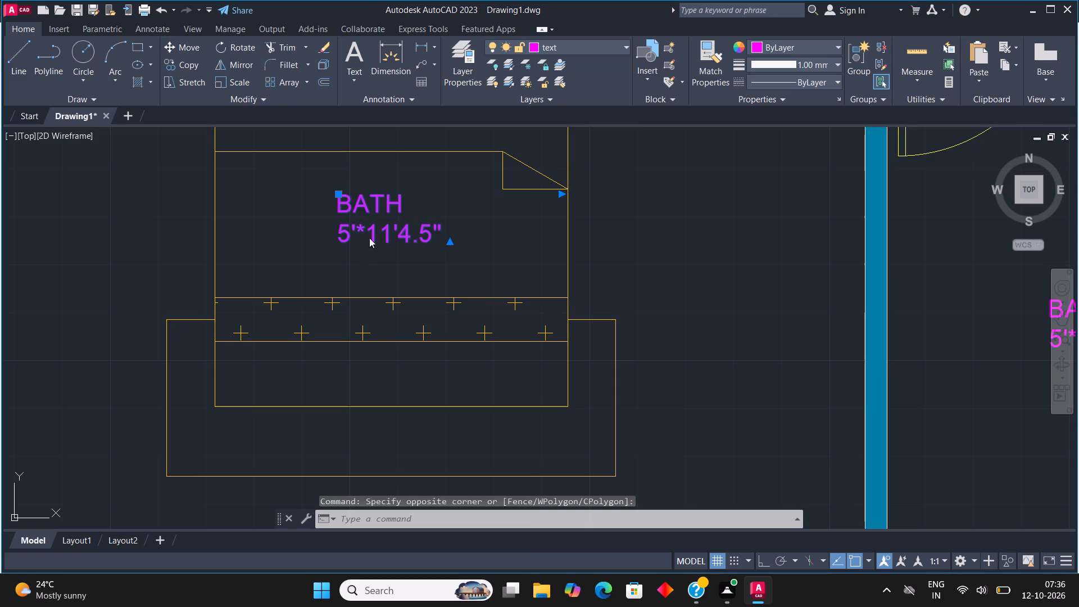
pyautogui.click(417, 216)
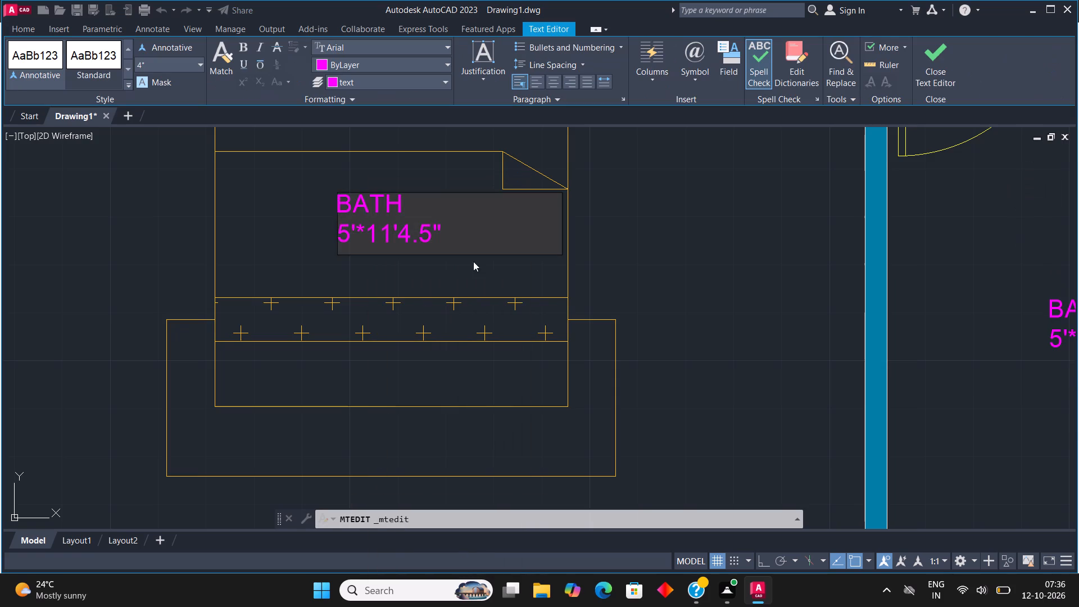
pyautogui.click(446, 225)
pyautogui.press('BackSpace')
pyautogui.press('BackSpace')
pyautogui.press('BackSpace')
pyautogui.press('BackSpace')
pyautogui.press('BackSpace')
pyautogui.press('BackSpace')
pyautogui.press('BackSpace')
pyautogui.press('BackSpace')
pyautogui.press('BackSpace')
pyautogui.press('BackSpace')
pyautogui.press('BackSpace')
pyautogui.press('BackSpace')
pyautogui.press('BackSpace')
pyautogui.press('BackSpace')
pyautogui.press('BackSpace')
pyautogui.press('BackSpace')
pyautogui.press('BackSpace')
pyautogui.press('BackSpace')
pyautogui.press('BackSpace')
pyautogui.press('BackSpace')
pyautogui.write('BED ROOM')
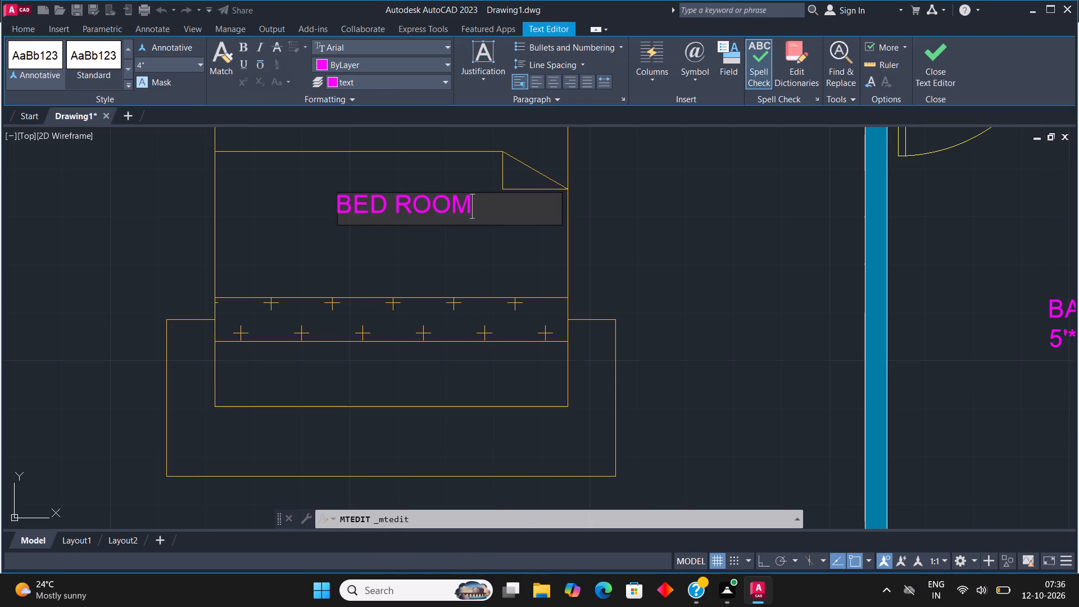
pyautogui.press('Return')
pyautogui.write("14'")
pyautogui.press('*')
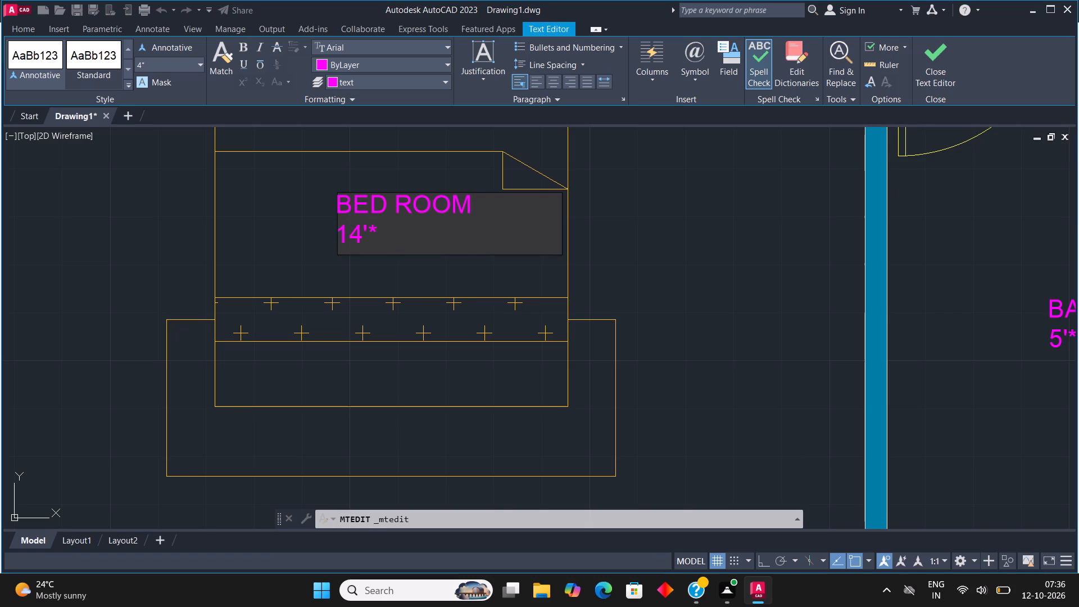
pyautogui.write('13')
pyautogui.press("'")
pyautogui.click(928, 52)
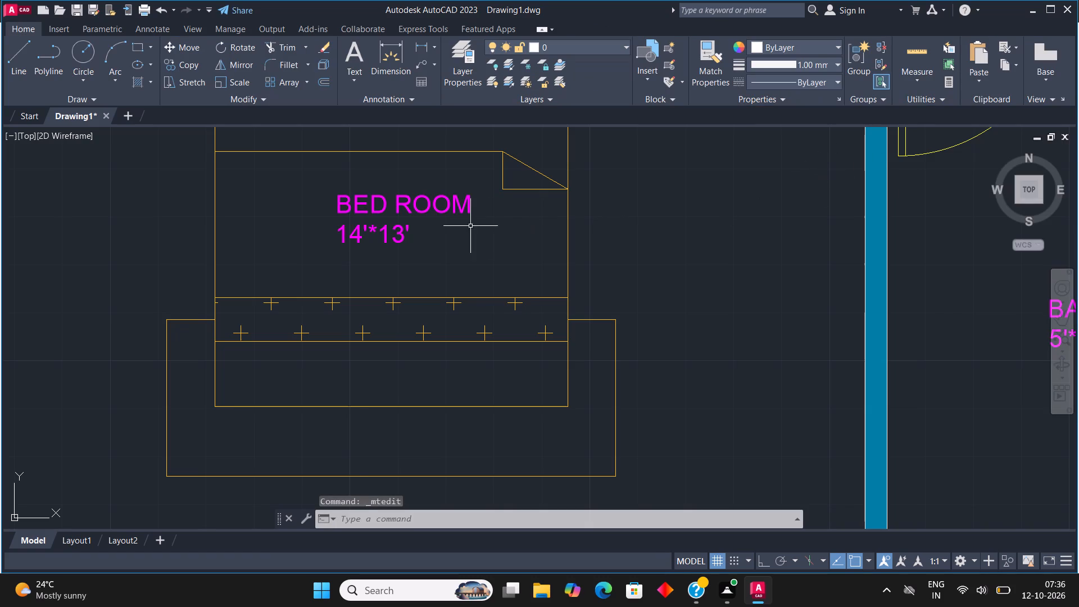
# Replace the label text beside the stove counter with KITCHEN and 8'9"*13' on a second line.
pyautogui.scroll(-3, 461, 292)
pyautogui.scroll(4, 645, 298)
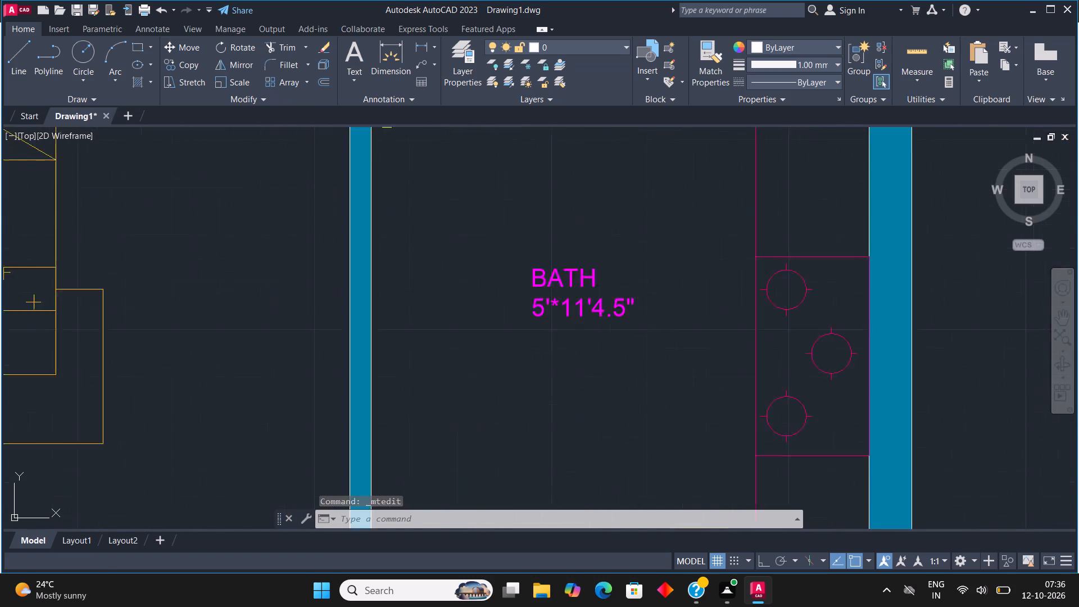
pyautogui.click(534, 259)
pyautogui.click(524, 252)
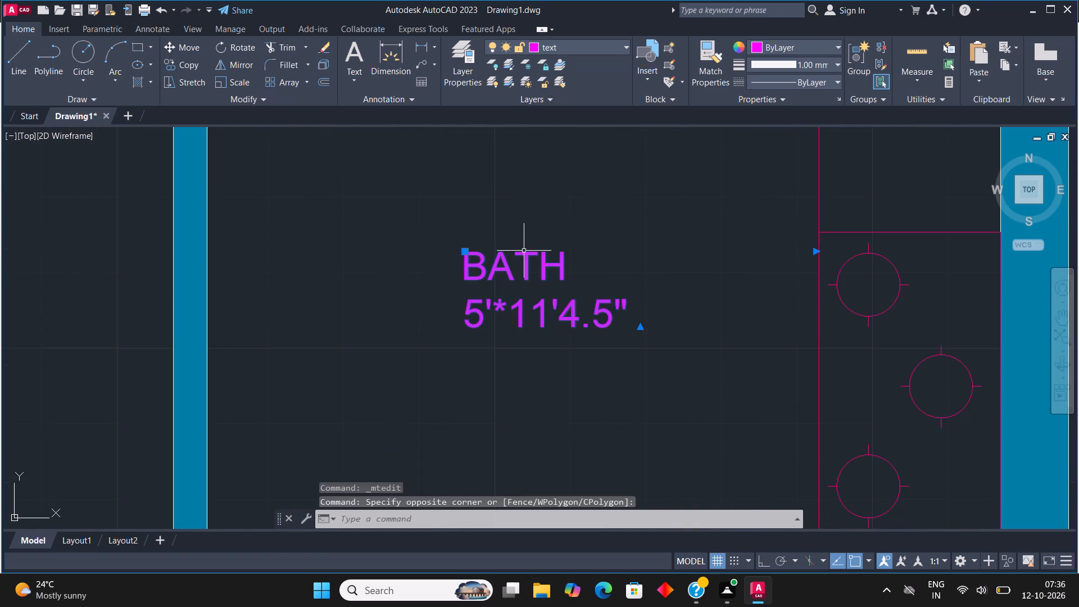
pyautogui.rightClick(524, 251)
pyautogui.click(586, 228)
pyautogui.click(590, 215)
pyautogui.click(637, 307)
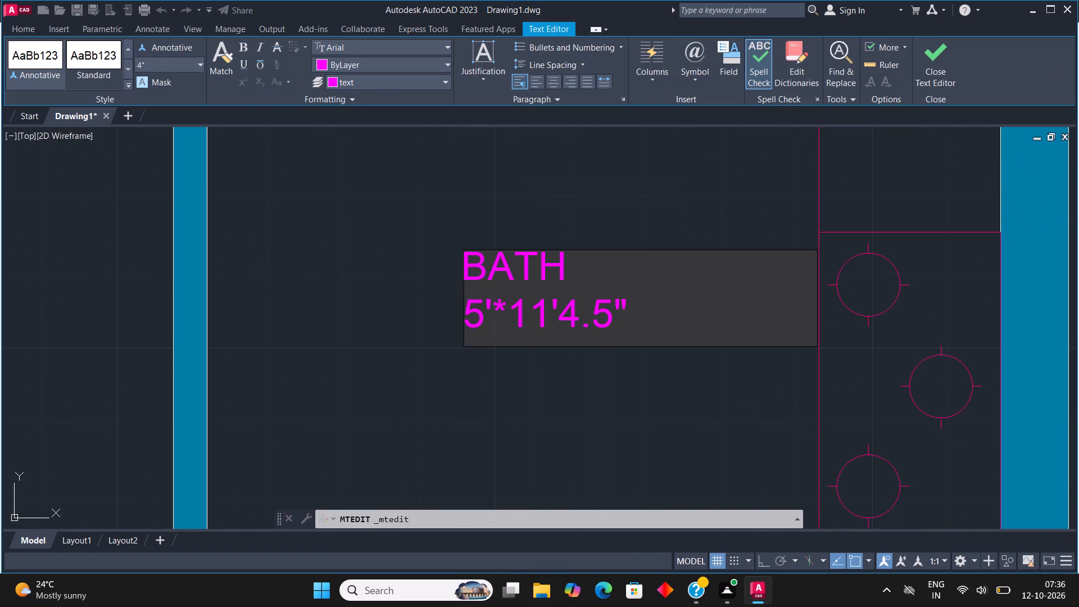
pyautogui.press('BackSpace')
pyautogui.press('BackSpace')
pyautogui.press('BackSpace')
pyautogui.press('BackSpace')
pyautogui.press('BackSpace')
pyautogui.press('BackSpace')
pyautogui.press('BackSpace')
pyautogui.press('BackSpace')
pyautogui.press('BackSpace')
pyautogui.press('BackSpace')
pyautogui.press('BackSpace')
pyautogui.press('BackSpace')
pyautogui.press('BackSpace')
pyautogui.press('BackSpace')
pyautogui.press('BackSpace')
pyautogui.press('BackSpace')
pyautogui.press('BackSpace')
pyautogui.press('BackSpace')
pyautogui.press('BackSpace')
pyautogui.press('BackSpace')
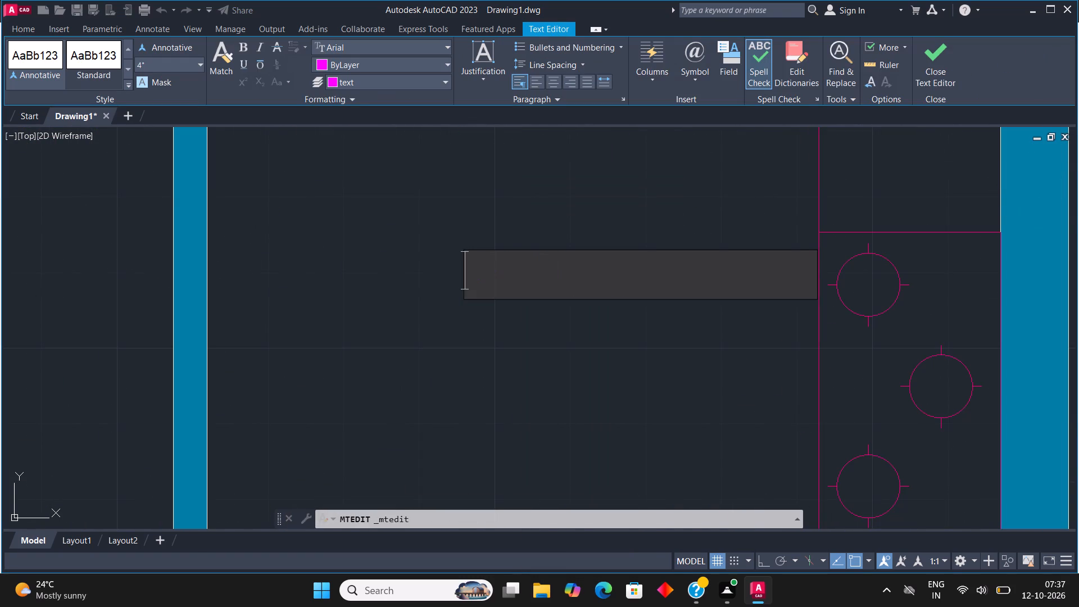
pyautogui.write('KITCHEN')
pyautogui.press('Return')
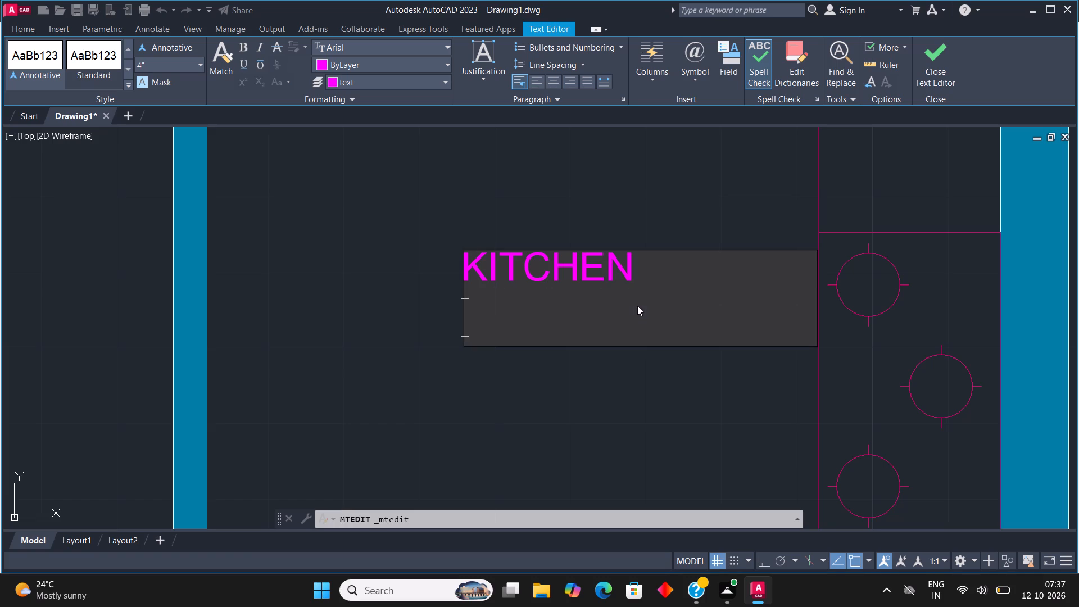
pyautogui.press('8')
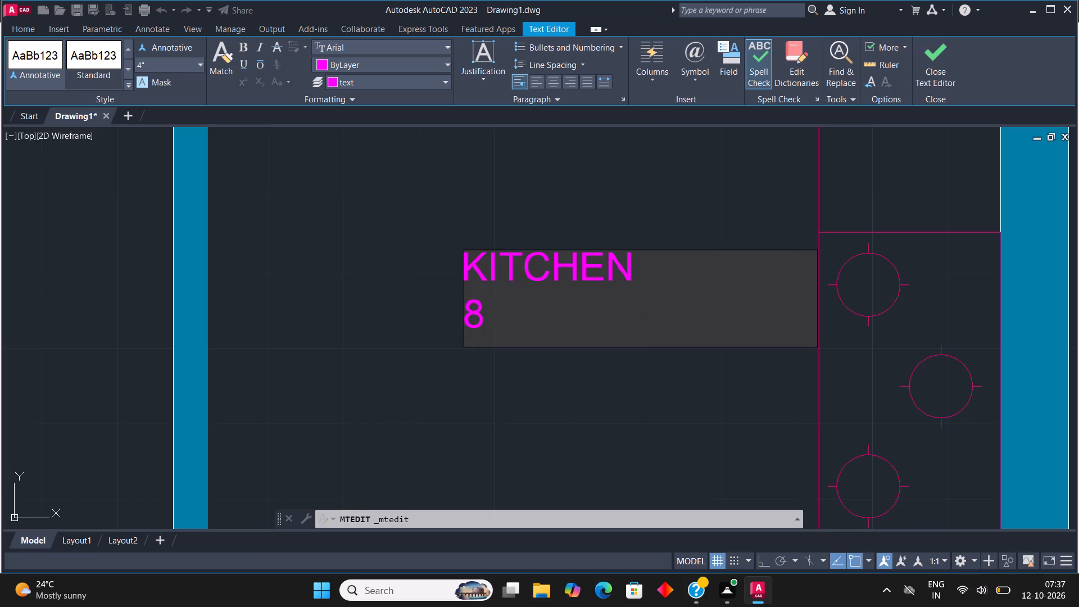
pyautogui.press("'")
pyautogui.press('9')
pyautogui.hotkey('shift', '"')
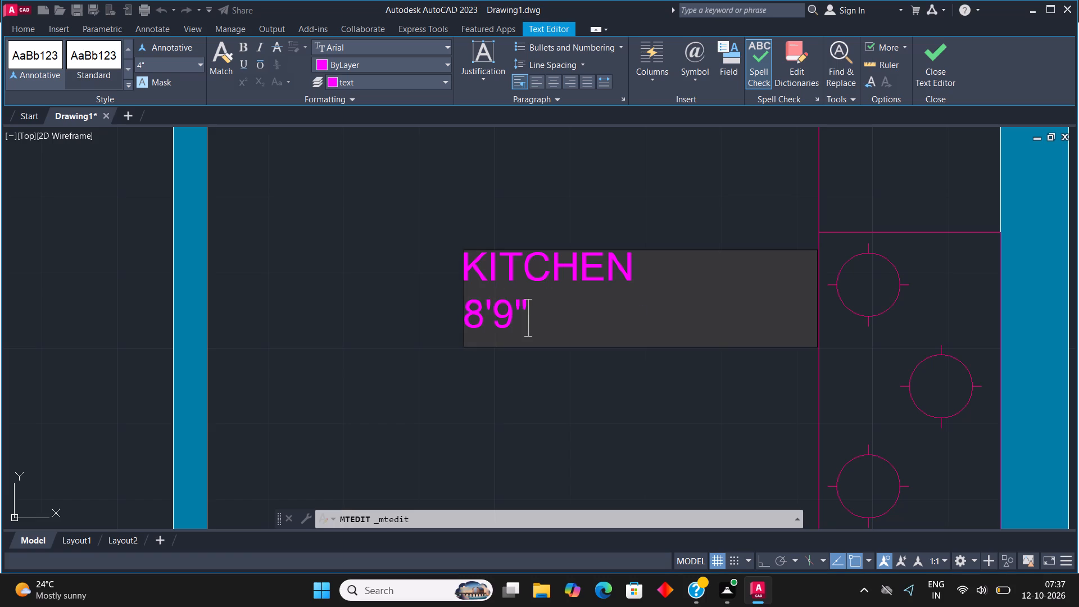
pyautogui.press('*')
pyautogui.write("13'")
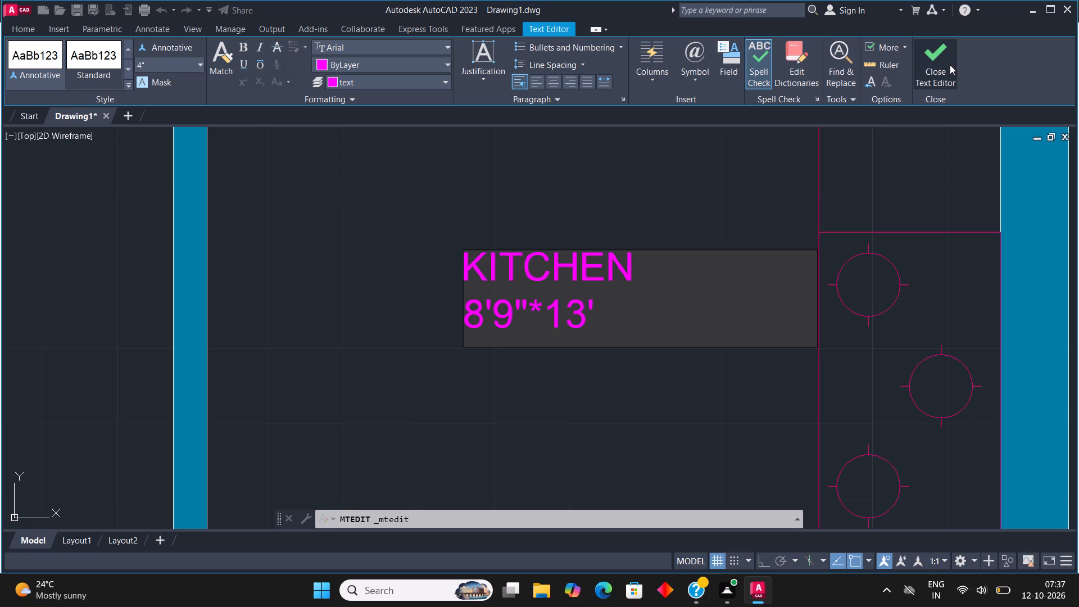
pyautogui.click(948, 62)
# Replace the label text beside the oval table with LOUNDGE and 14'3"*15' on a second line.
pyautogui.scroll(-4, 616, 216)
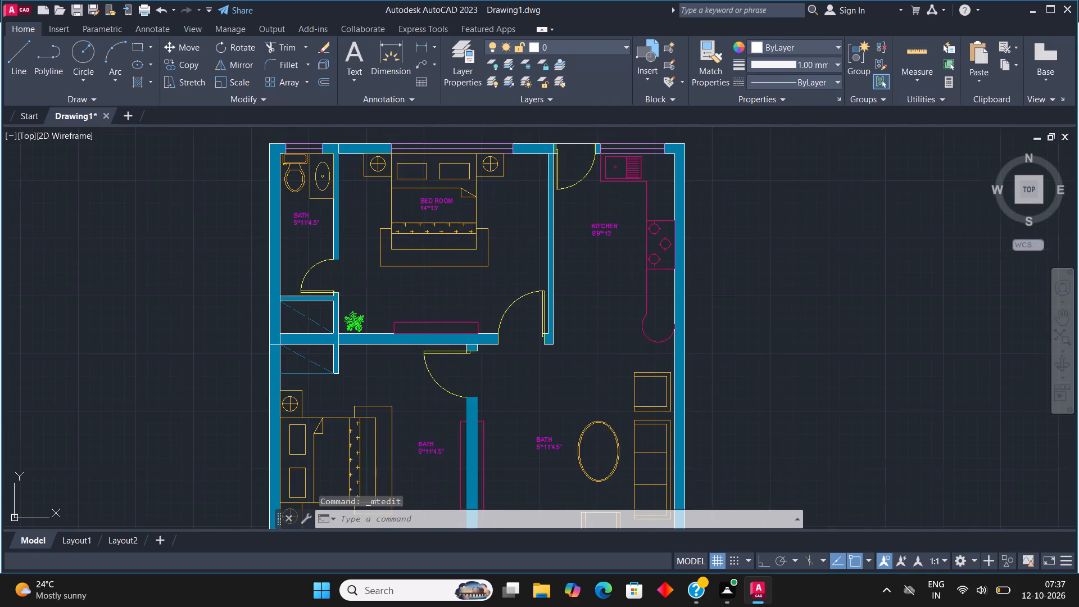
pyautogui.scroll(-2, 623, 222)
pyautogui.scroll(5, 590, 310)
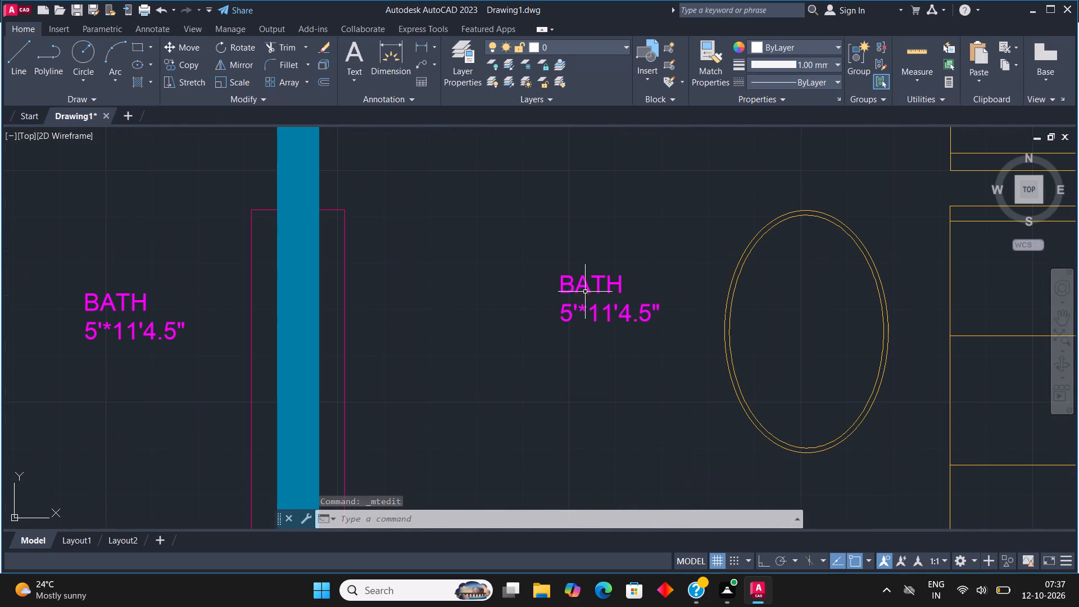
pyautogui.click(585, 289)
pyautogui.rightClick(585, 288)
pyautogui.click(650, 215)
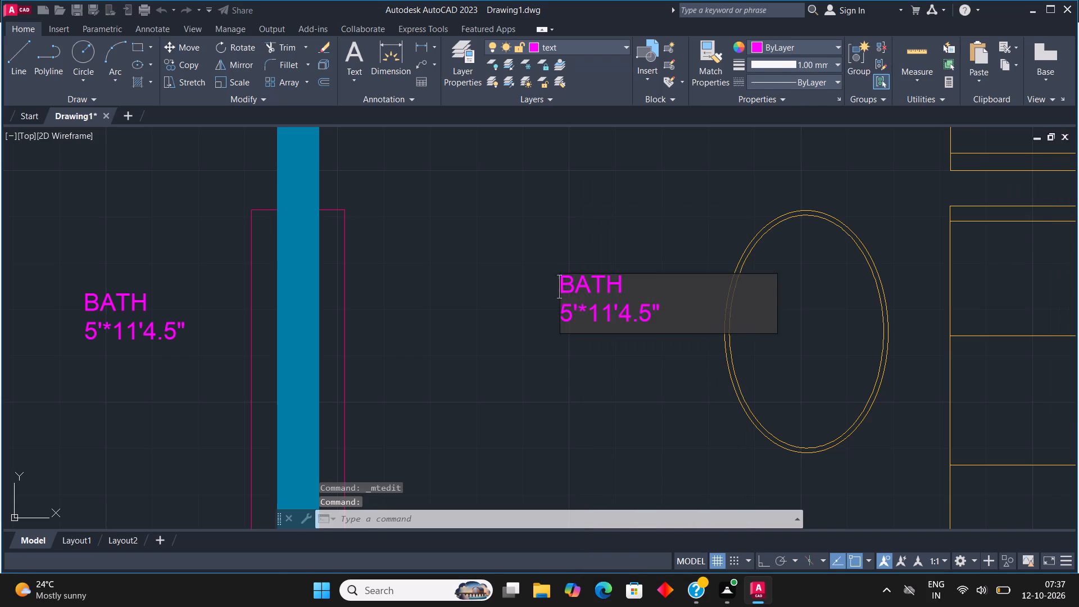
pyautogui.click(674, 311)
pyautogui.press('BackSpace')
pyautogui.press('BackSpace')
pyautogui.press('BackSpace')
pyautogui.press('BackSpace')
pyautogui.press('BackSpace')
pyautogui.press('BackSpace')
pyautogui.press('BackSpace')
pyautogui.press('BackSpace')
pyautogui.press('BackSpace')
pyautogui.press('BackSpace')
pyautogui.press('BackSpace')
pyautogui.press('BackSpace')
pyautogui.press('BackSpace')
pyautogui.press('BackSpace')
pyautogui.press('BackSpace')
pyautogui.press('BackSpace')
pyautogui.press('BackSpace')
pyautogui.press('BackSpace')
pyautogui.press('BackSpace')
pyautogui.press('BackSpace')
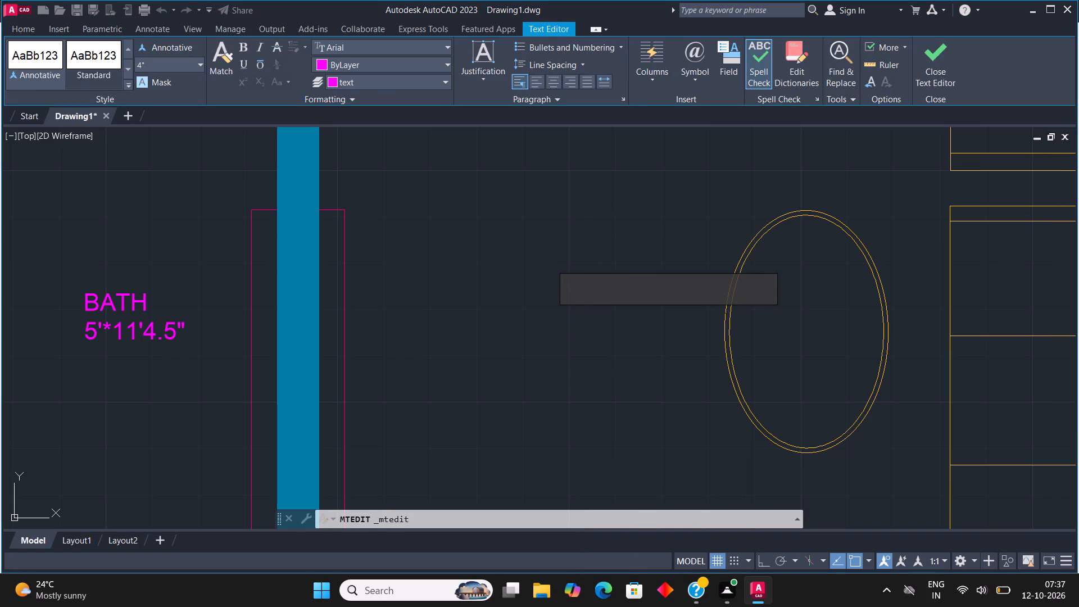
pyautogui.press('l')
pyautogui.press('o')
pyautogui.write('UN')
pyautogui.press('d')
pyautogui.press('g')
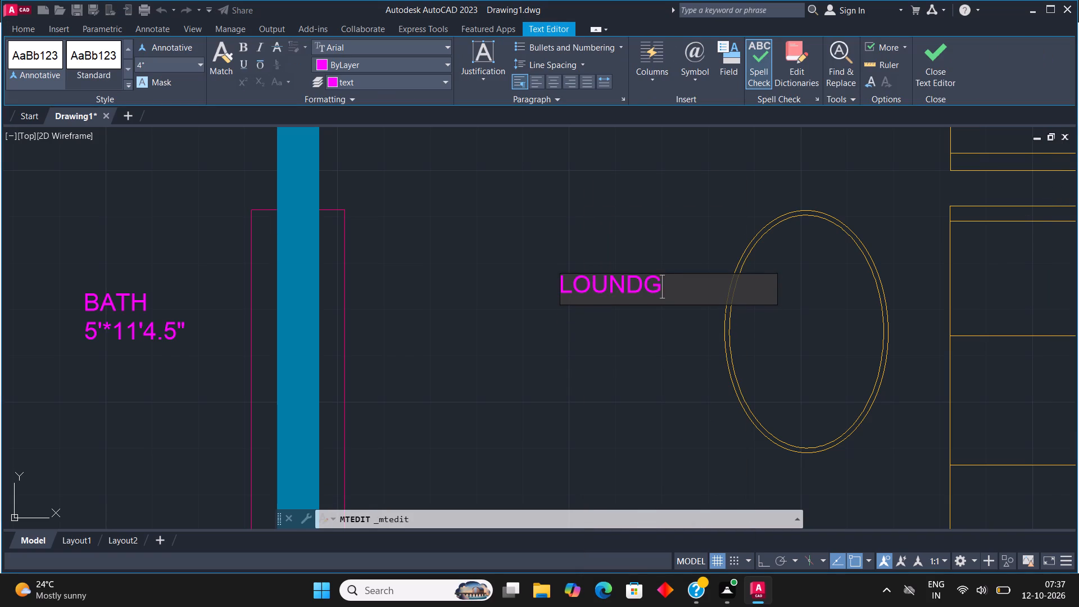
pyautogui.press('e')
pyautogui.press('Return')
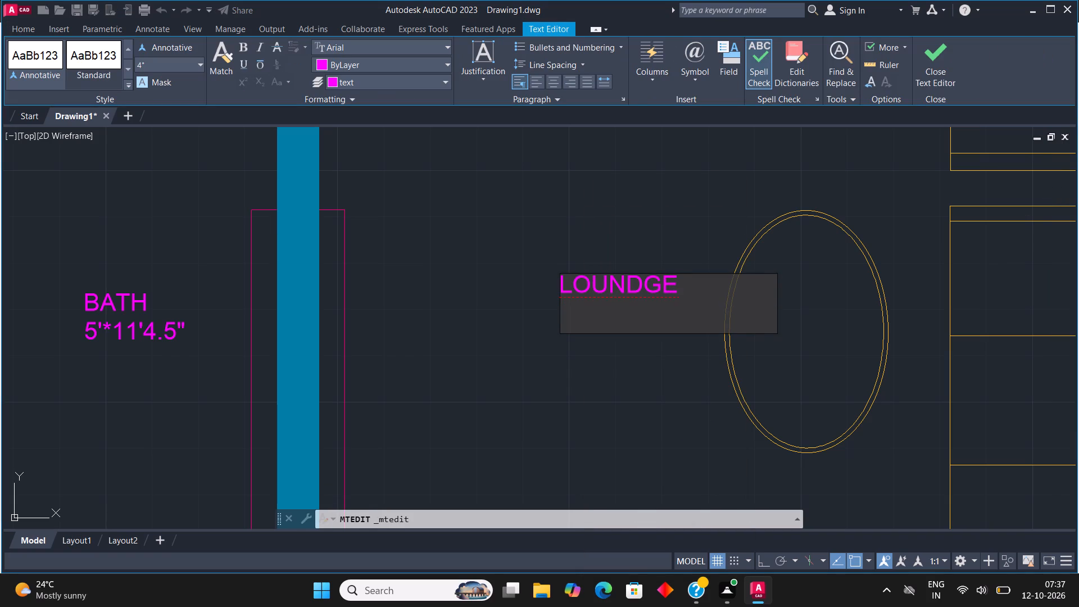
pyautogui.write('14')
pyautogui.write("'3")
pyautogui.hotkey('shift', '"')
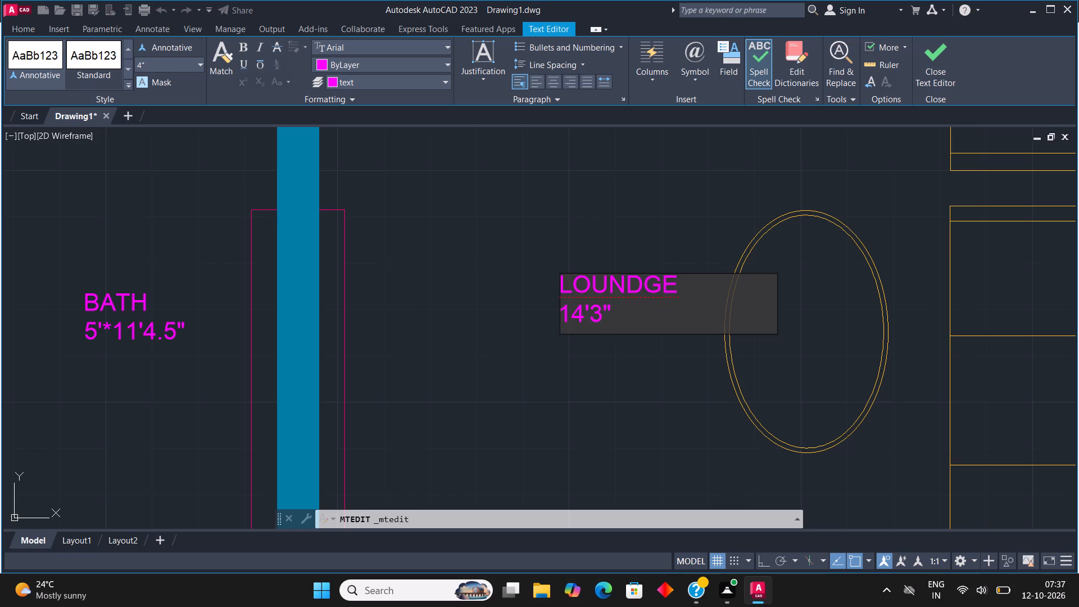
pyautogui.press('*')
pyautogui.write("15'")
pyautogui.click(933, 62)
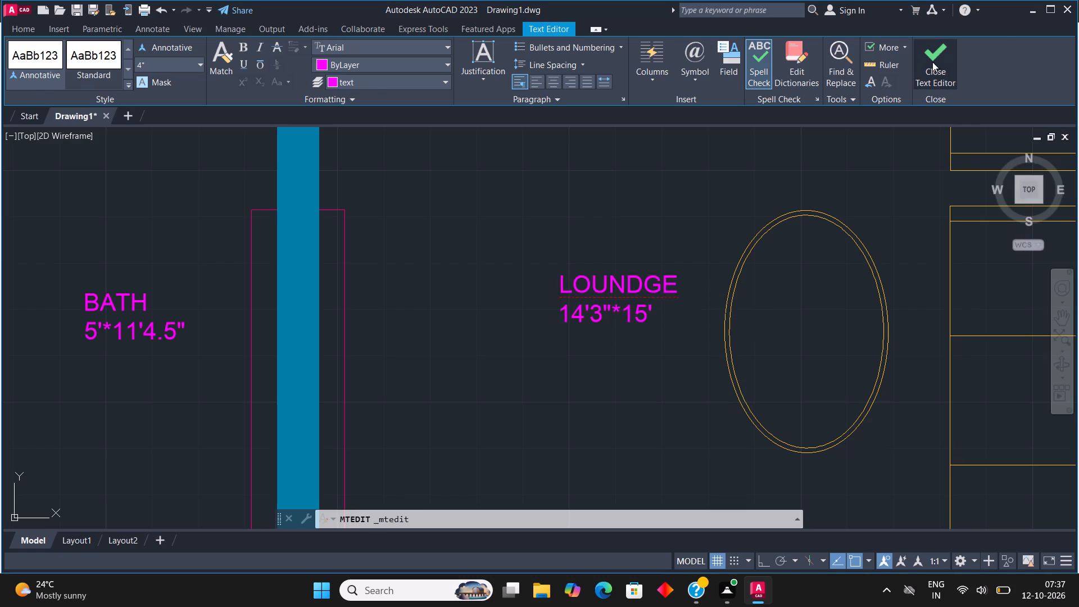
# Replace the label text beside the bed in the lower bedroom with BED ROOM and 13'6"*13' on a second line.
pyautogui.scroll(-4, 898, 273)
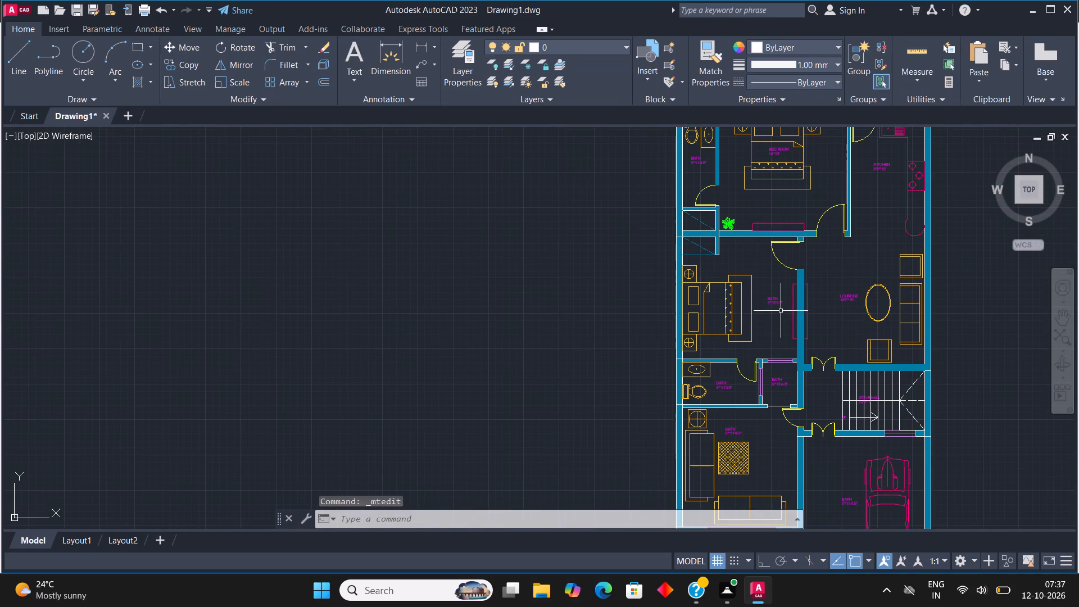
pyautogui.scroll(5, 794, 295)
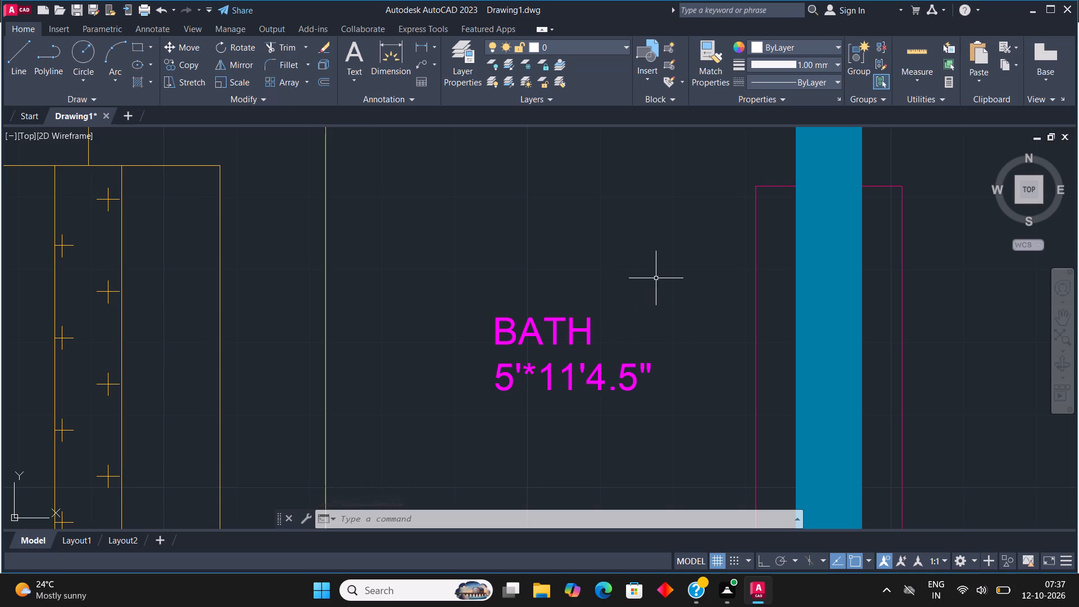
pyautogui.click(526, 323)
pyautogui.rightClick(527, 323)
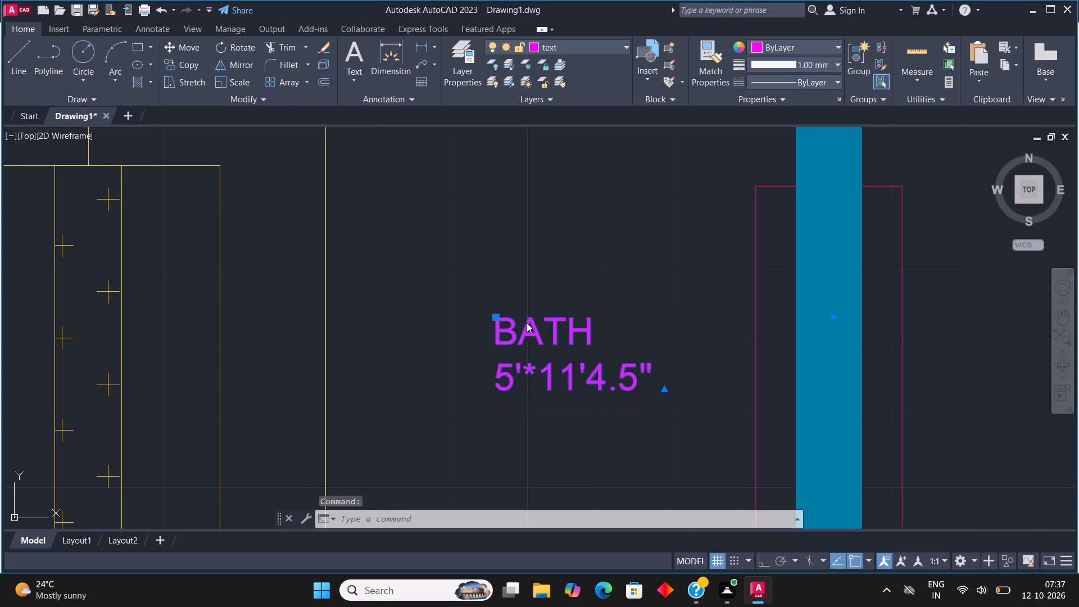
pyautogui.click(616, 224)
pyautogui.click(645, 366)
pyautogui.click(667, 378)
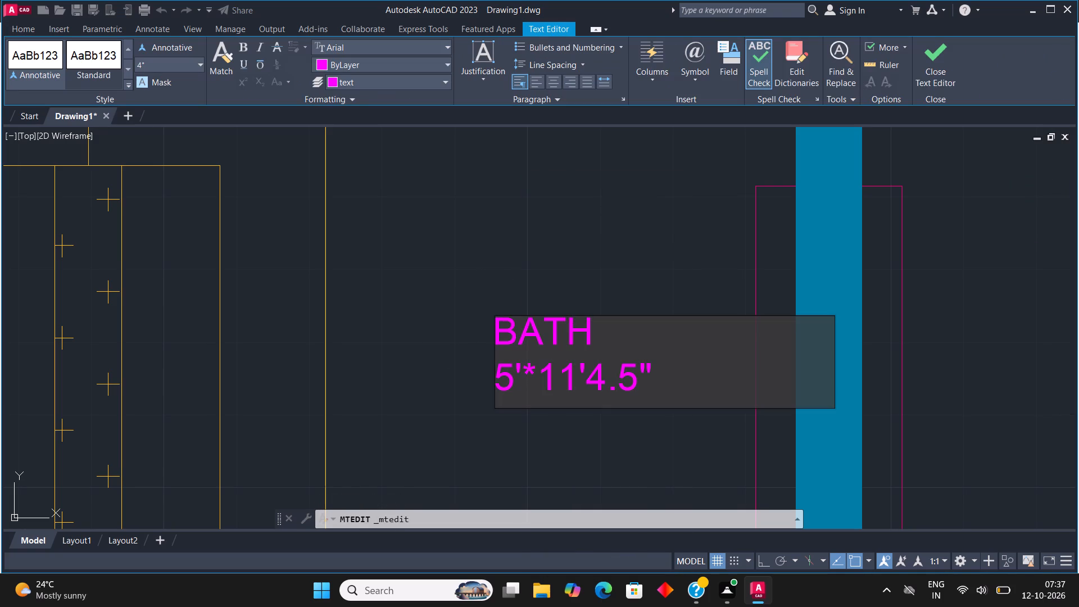
pyautogui.press('BackSpace')
pyautogui.press('BackSpace')
pyautogui.press('BackSpace')
pyautogui.press('BackSpace')
pyautogui.press('BackSpace')
pyautogui.press('BackSpace')
pyautogui.press('BackSpace')
pyautogui.press('BackSpace')
pyautogui.press('BackSpace')
pyautogui.press('BackSpace')
pyautogui.press('BackSpace')
pyautogui.press('BackSpace')
pyautogui.press('BackSpace')
pyautogui.press('BackSpace')
pyautogui.press('BackSpace')
pyautogui.press('BackSpace')
pyautogui.press('BackSpace')
pyautogui.press('BackSpace')
pyautogui.press('BackSpace')
pyautogui.press('BackSpace')
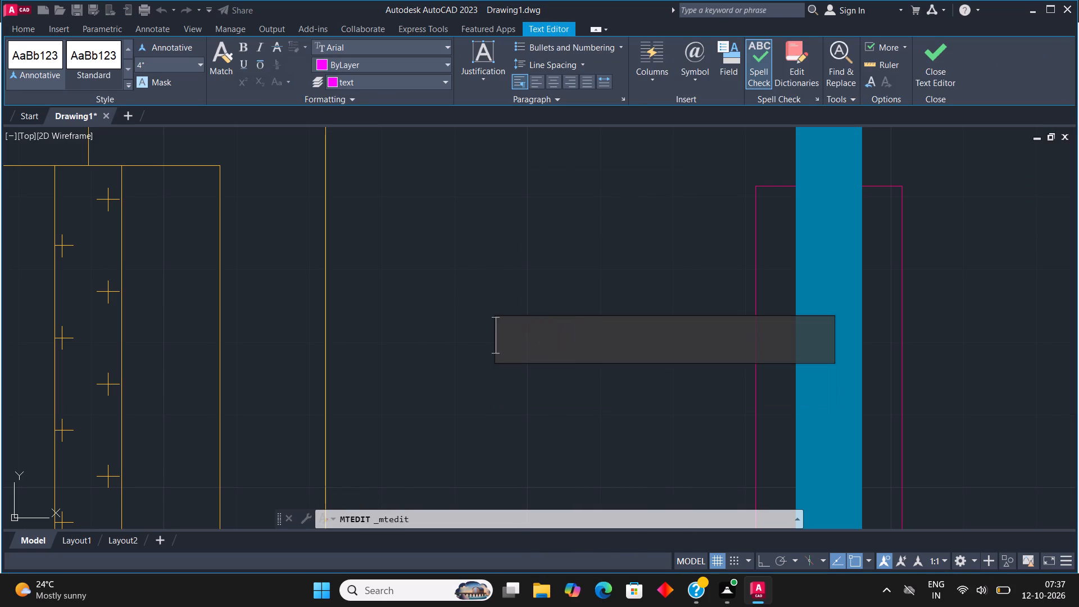
pyautogui.write('BED ROOM')
pyautogui.press('Return')
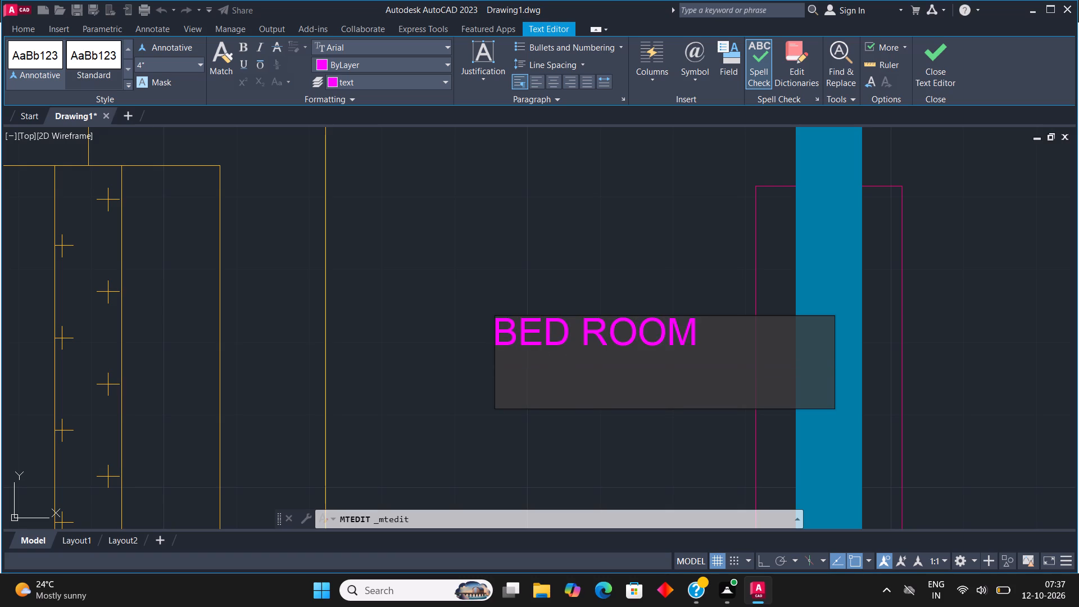
pyautogui.write("13'")
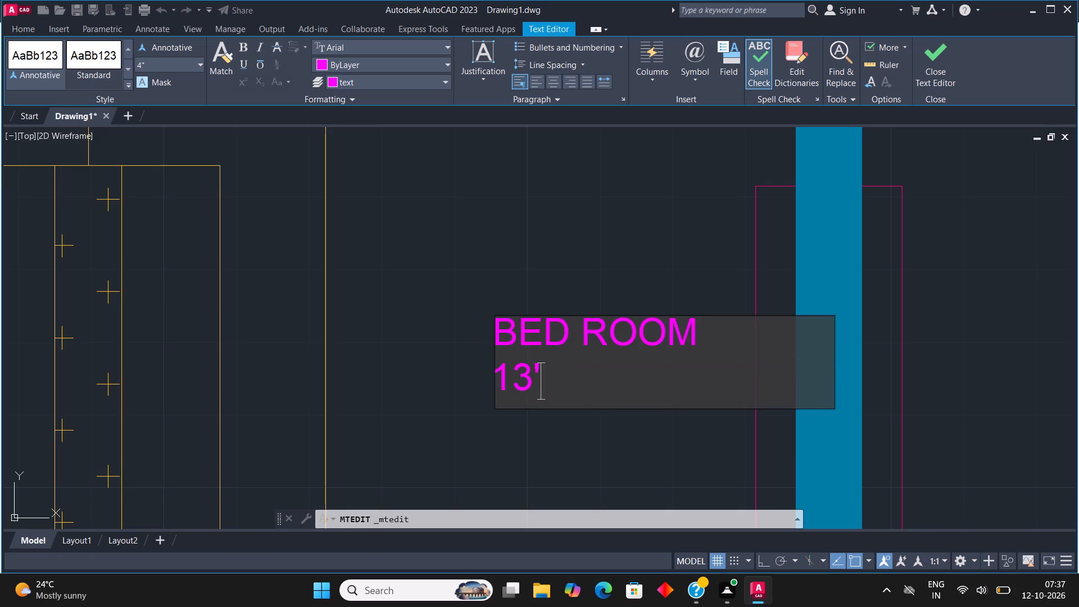
pyautogui.write('6"')
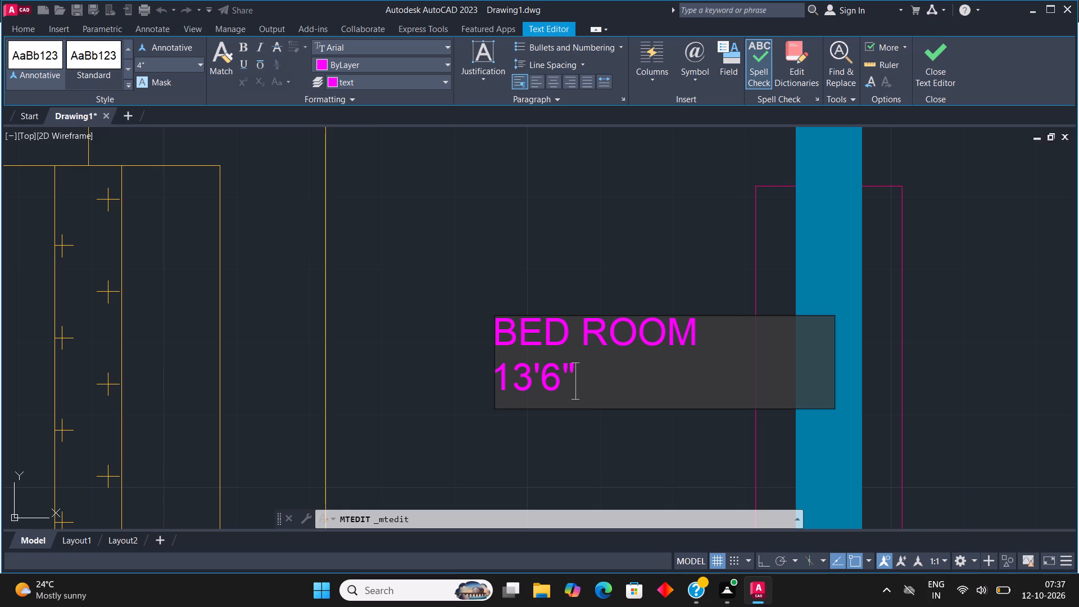
pyautogui.write("*13'")
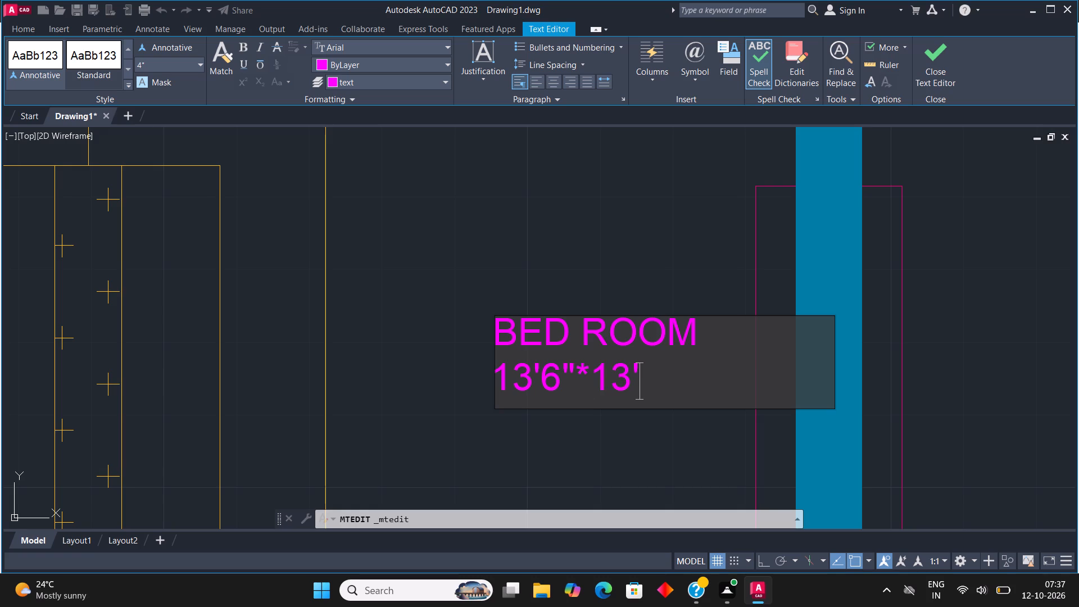
pyautogui.click(927, 57)
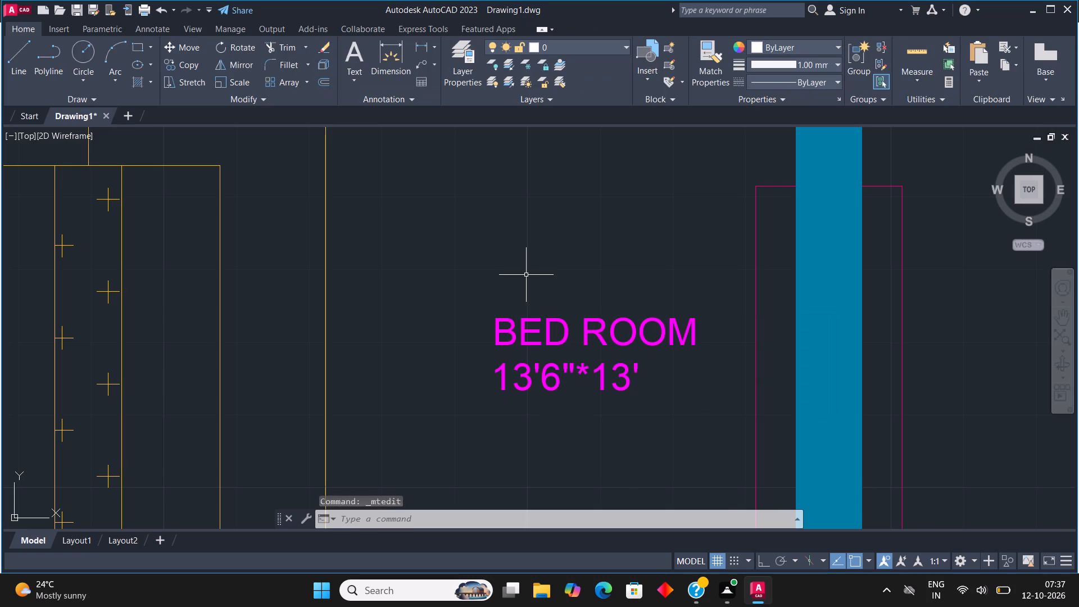
# Change the size line of the label beside the toilet to 9'*5', keeping BATH as the first line.
pyautogui.scroll(-3, 493, 221)
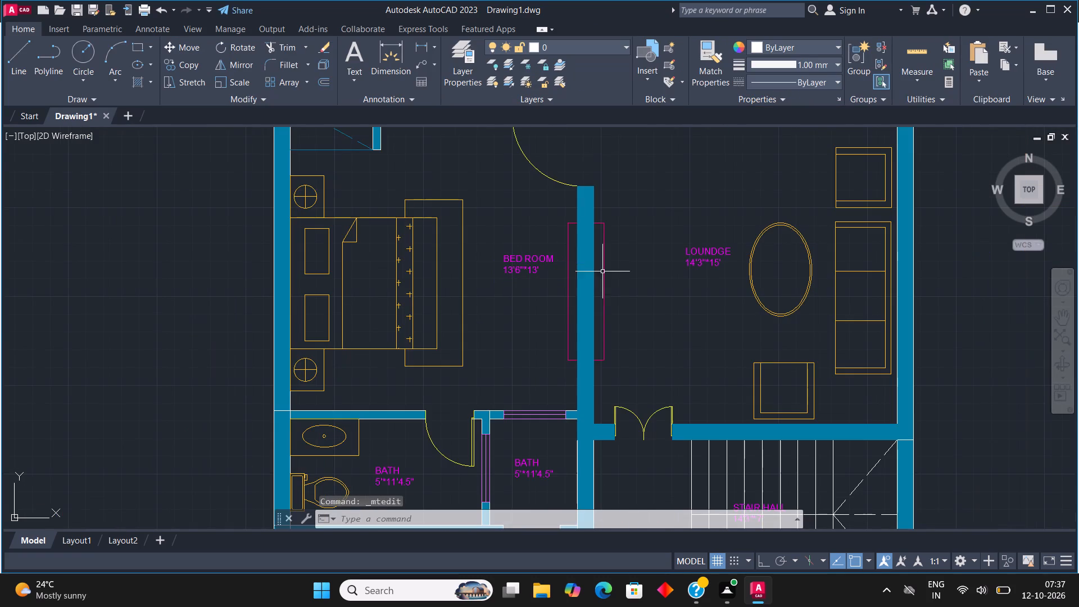
pyautogui.scroll(-3, 611, 268)
pyautogui.scroll(5, 548, 329)
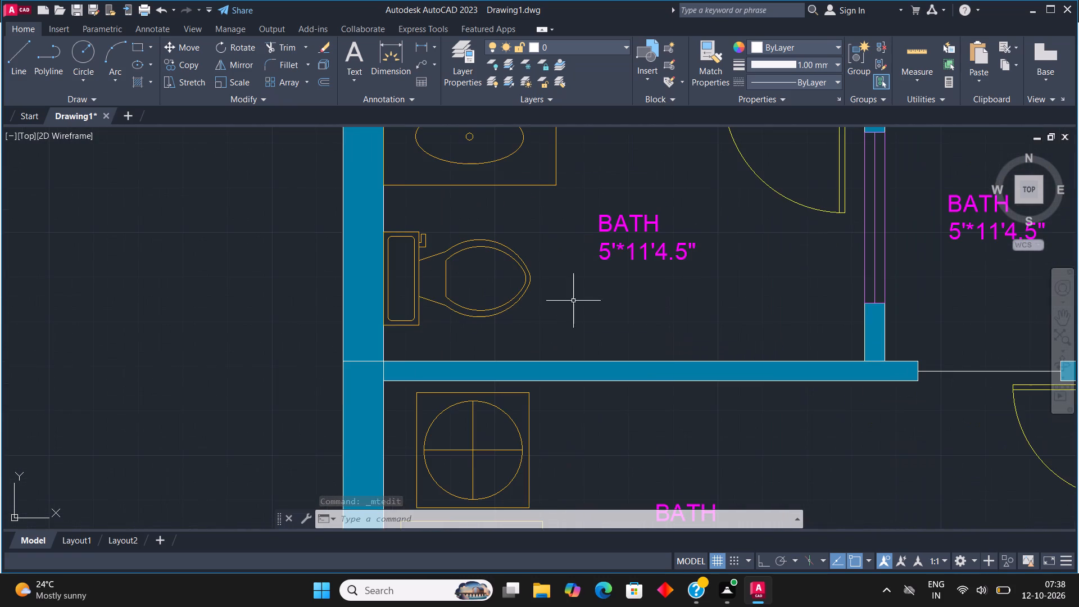
pyautogui.moveTo(652, 260); pyautogui.dragTo(533, 266, button='middle')
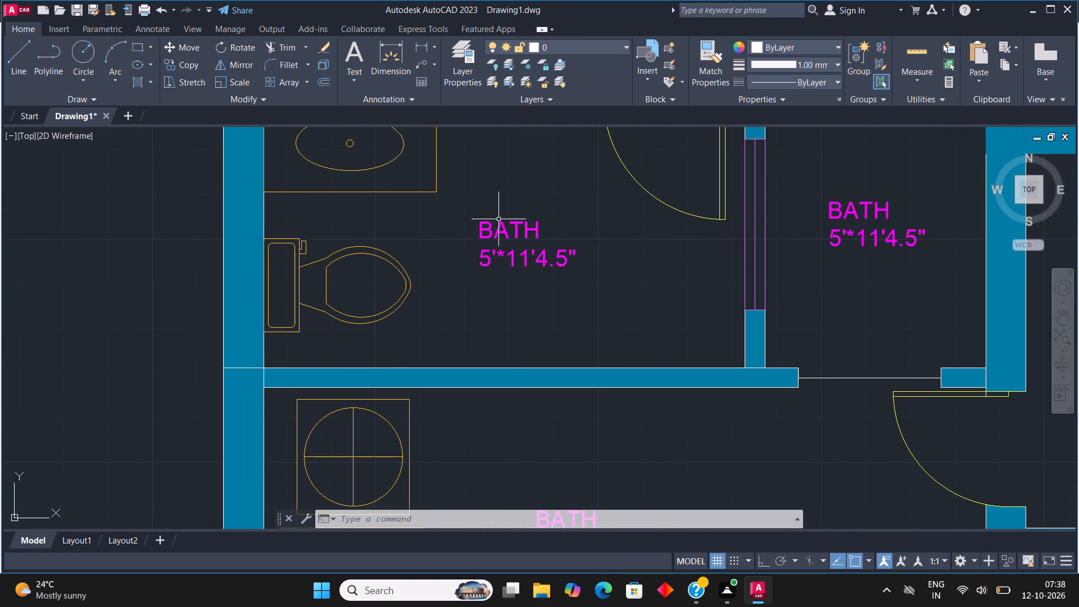
pyautogui.click(496, 226)
pyautogui.rightClick(497, 226)
pyautogui.click(561, 218)
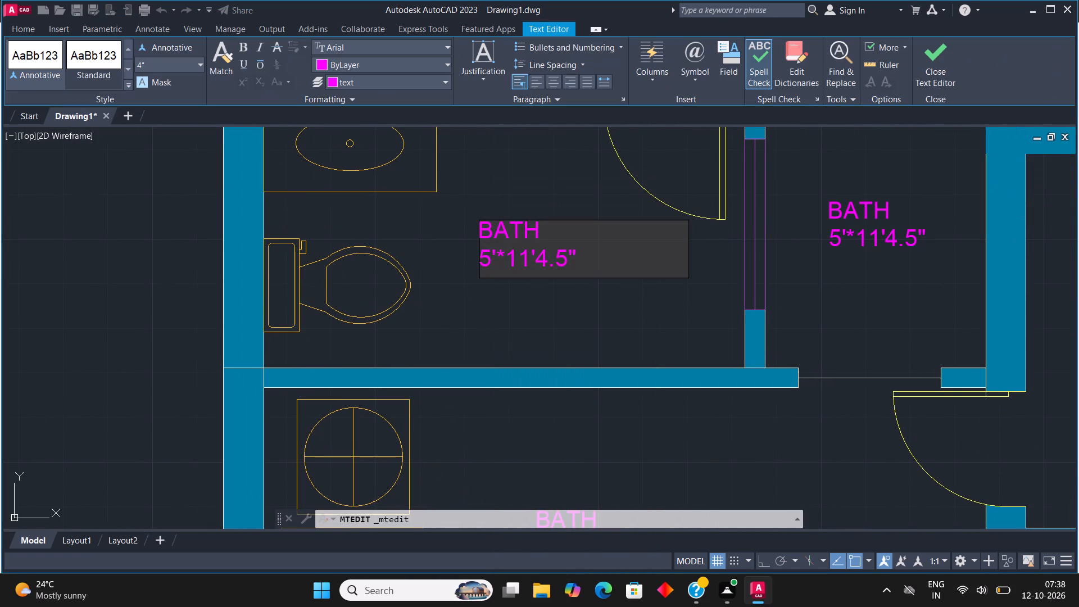
pyautogui.click(595, 256)
pyautogui.press('BackSpace')
pyautogui.press('BackSpace')
pyautogui.press('BackSpace')
pyautogui.press('BackSpace')
pyautogui.press('BackSpace')
pyautogui.press('BackSpace')
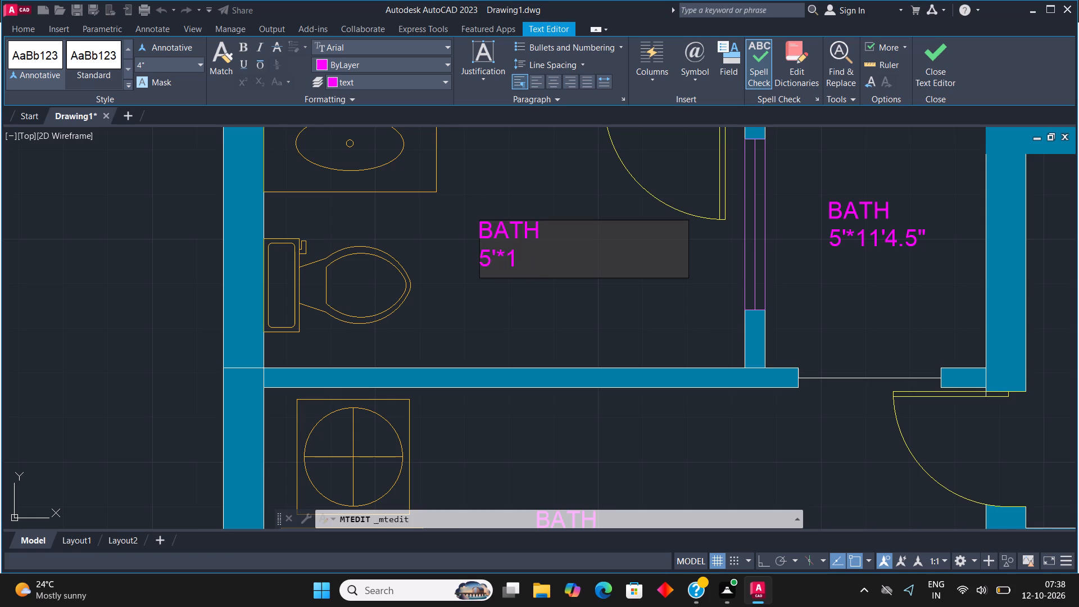
pyautogui.press('BackSpace')
pyautogui.press('BackSpace')
pyautogui.press('BackSpace')
pyautogui.press('BackSpace')
pyautogui.press('9')
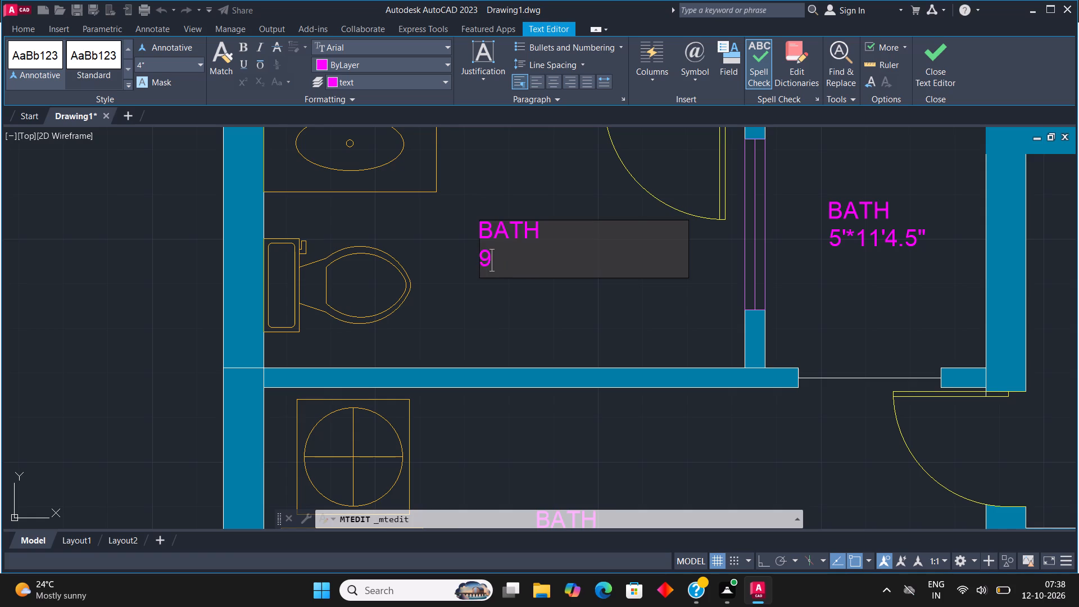
pyautogui.press("'")
pyautogui.press('*')
pyautogui.write("5'")
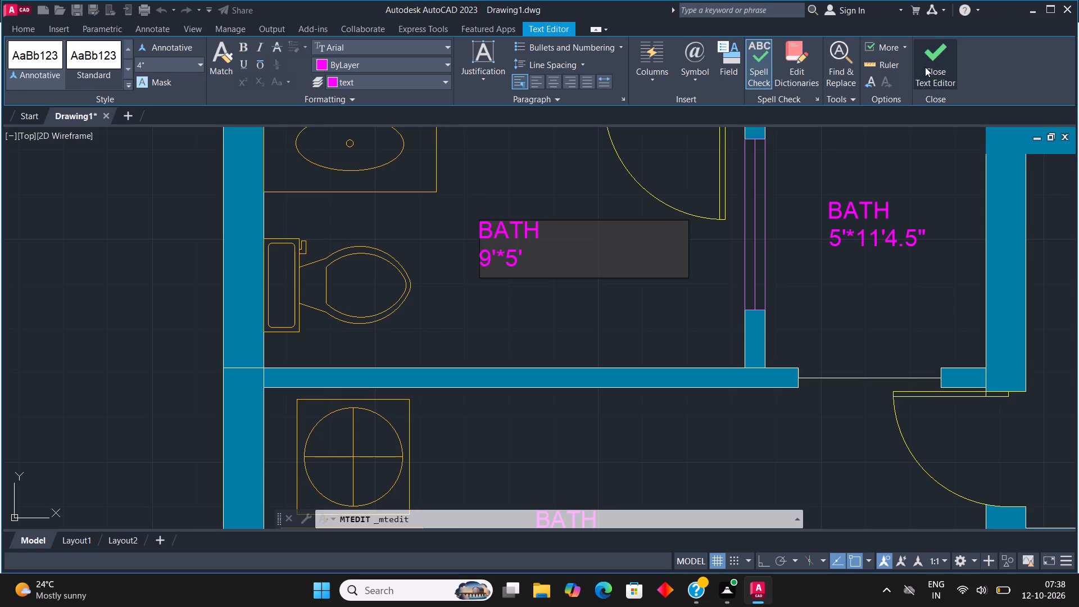
pyautogui.click(925, 67)
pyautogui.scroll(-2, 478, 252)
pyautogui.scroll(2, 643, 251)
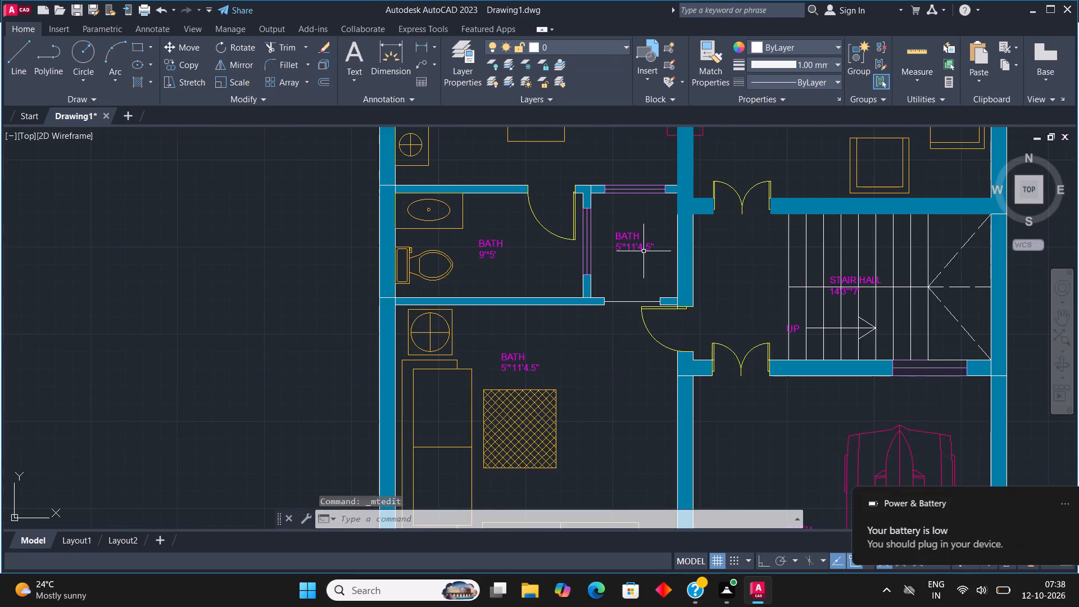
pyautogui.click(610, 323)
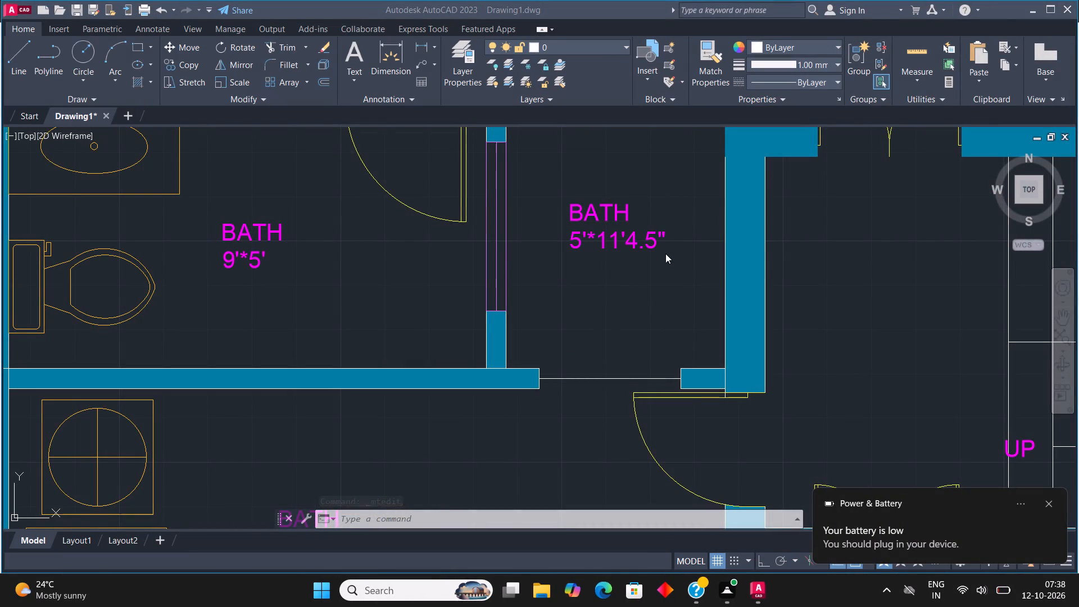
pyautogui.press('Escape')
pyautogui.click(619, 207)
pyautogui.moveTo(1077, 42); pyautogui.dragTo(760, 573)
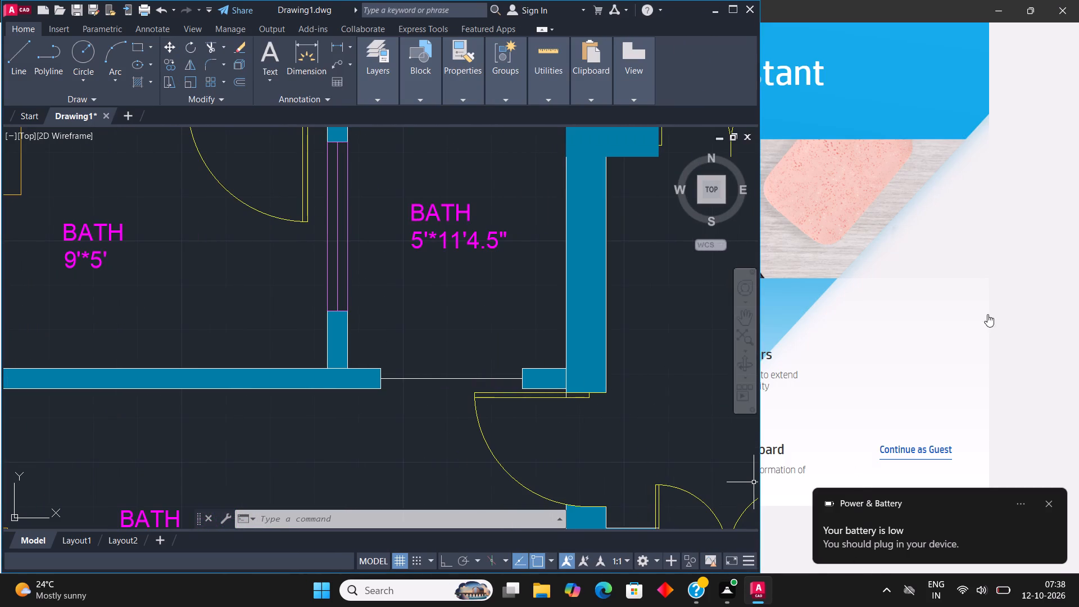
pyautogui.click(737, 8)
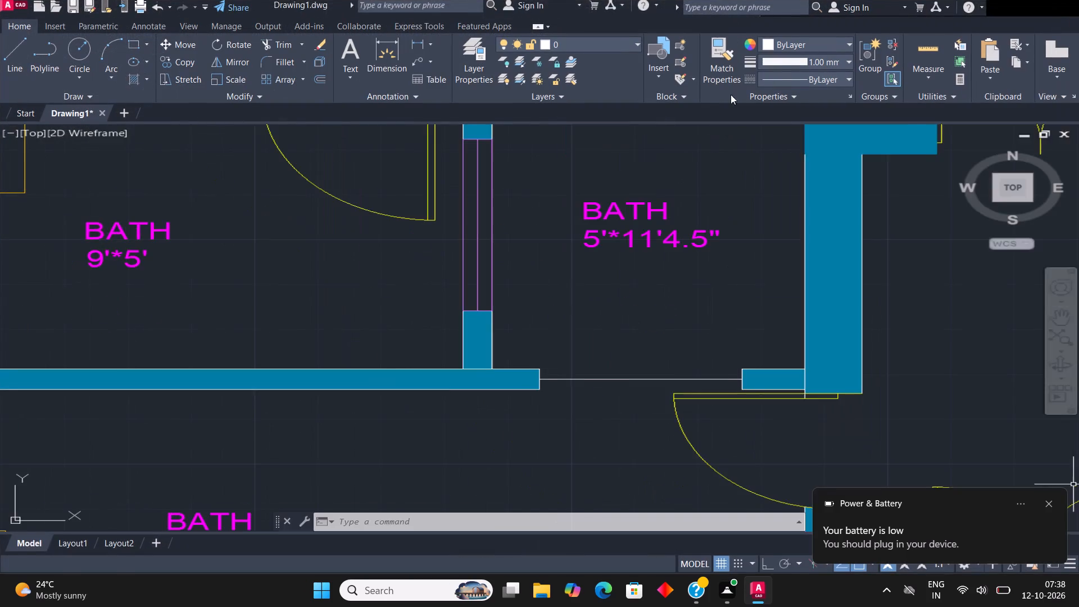
# Replace the label text in the small space between the toilet room and the stair hall with OPEN and 4'1"*5' on a second line.
pyautogui.click(618, 219)
pyautogui.moveTo(637, 161); pyautogui.dragTo(683, 232, button='right')
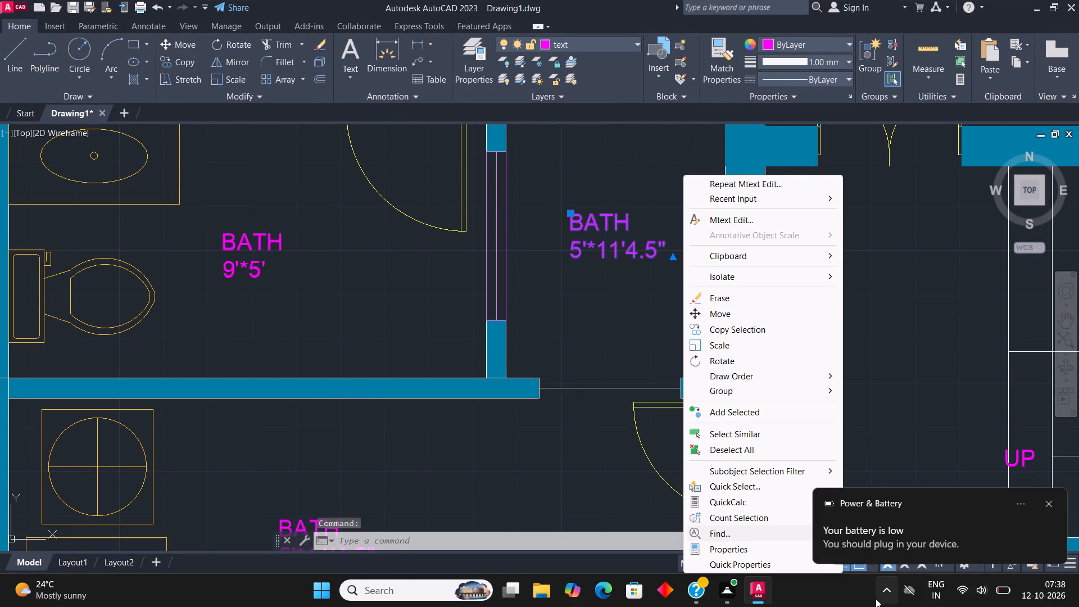
pyautogui.click(787, 218)
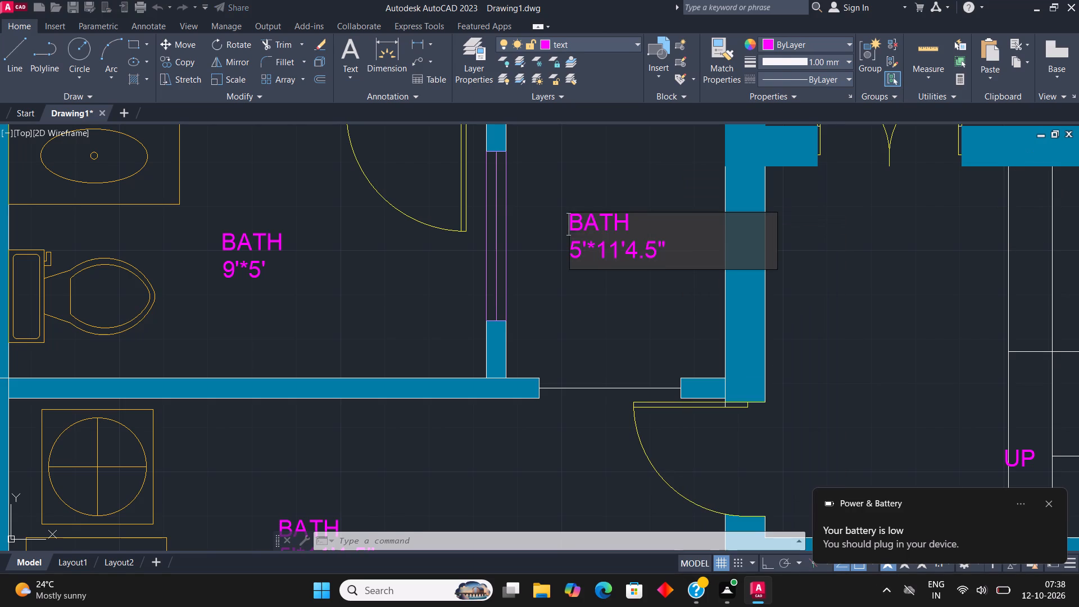
pyautogui.click(702, 245)
pyautogui.press('BackSpace')
pyautogui.press('BackSpace')
pyautogui.press('BackSpace')
pyautogui.press('BackSpace')
pyautogui.press('BackSpace')
pyautogui.press('BackSpace')
pyautogui.press('BackSpace')
pyautogui.press('BackSpace')
pyautogui.press('BackSpace')
pyautogui.press('BackSpace')
pyautogui.press('BackSpace')
pyautogui.press('BackSpace')
pyautogui.press('BackSpace')
pyautogui.press('BackSpace')
pyautogui.press('BackSpace')
pyautogui.press('BackSpace')
pyautogui.press('BackSpace')
pyautogui.press('BackSpace')
pyautogui.press('BackSpace')
pyautogui.press('BackSpace')
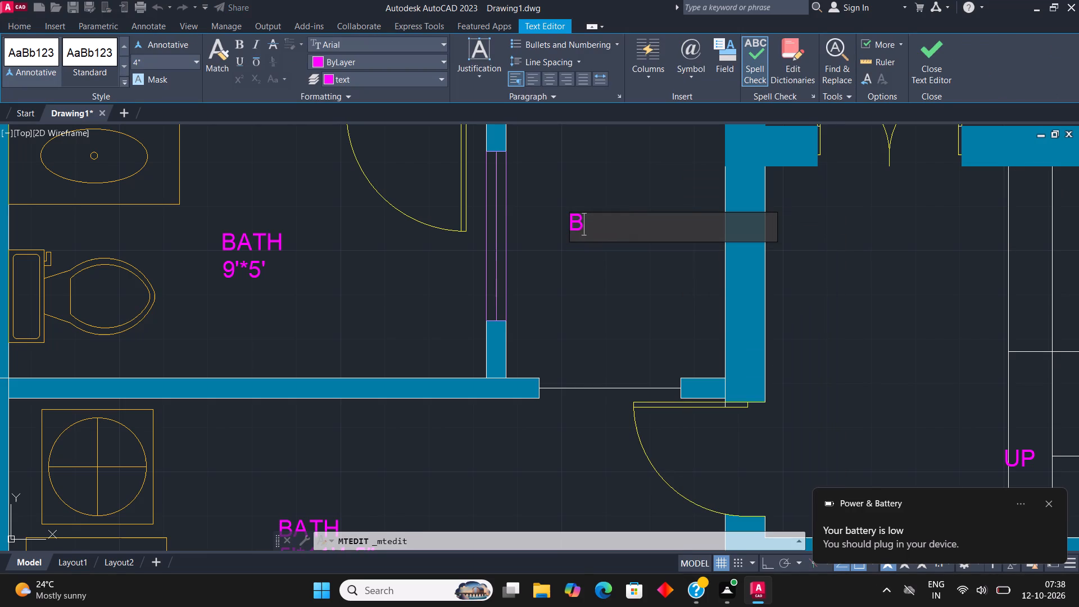
pyautogui.write('OPEN')
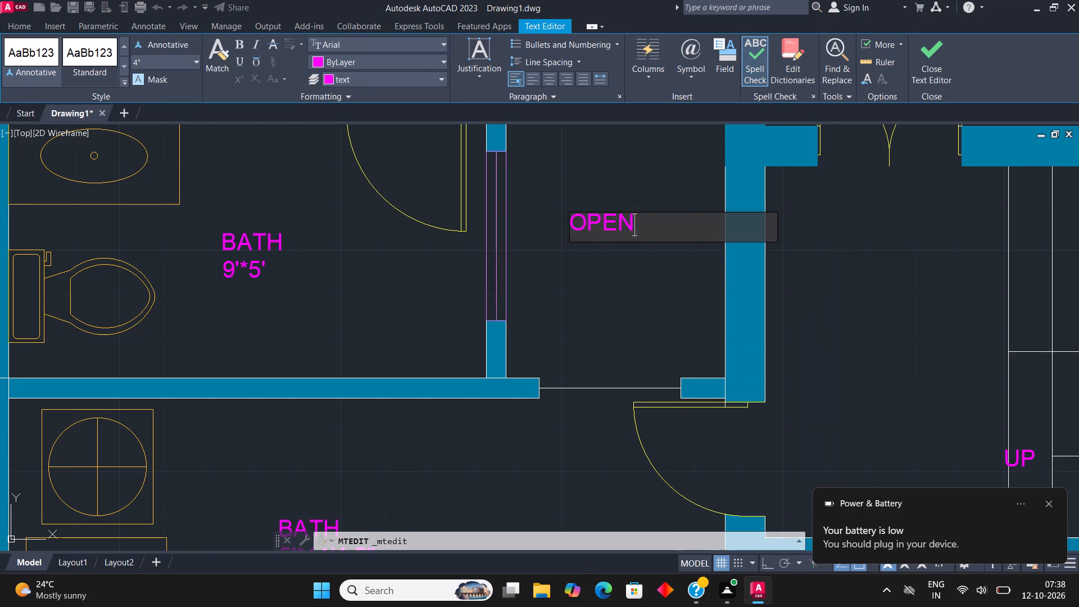
pyautogui.press('Return')
pyautogui.write("4'5")
pyautogui.press('BackSpace')
pyautogui.write('1"')
pyautogui.press('*')
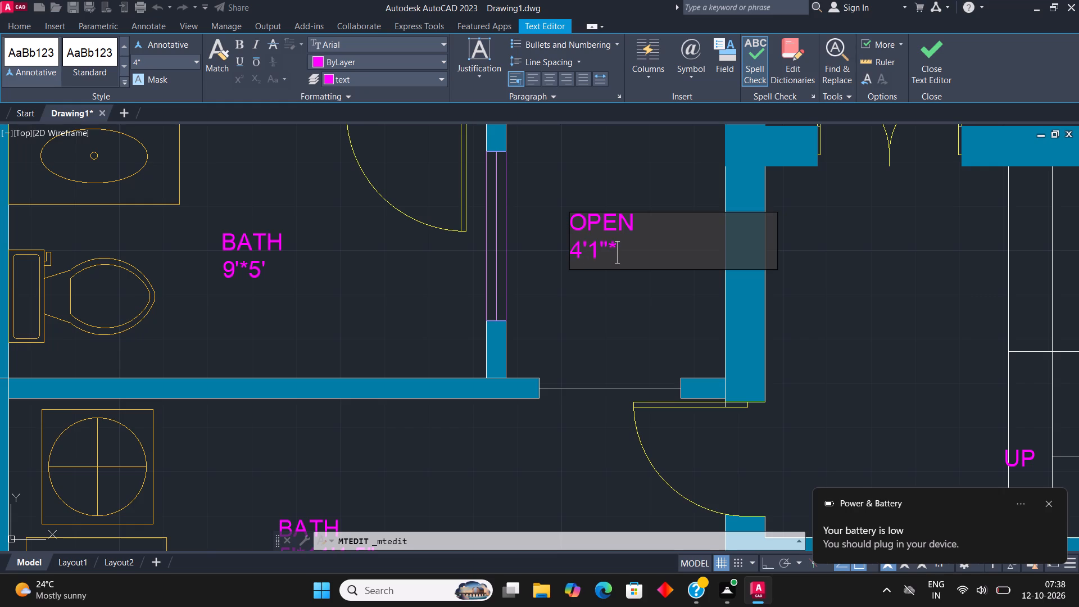
pyautogui.write("5'")
pyautogui.click(932, 70)
# Replace the label text above the hatched table in the sofa room with DRAWING and 13'6"*14' on a second line.
pyautogui.scroll(-2, 363, 338)
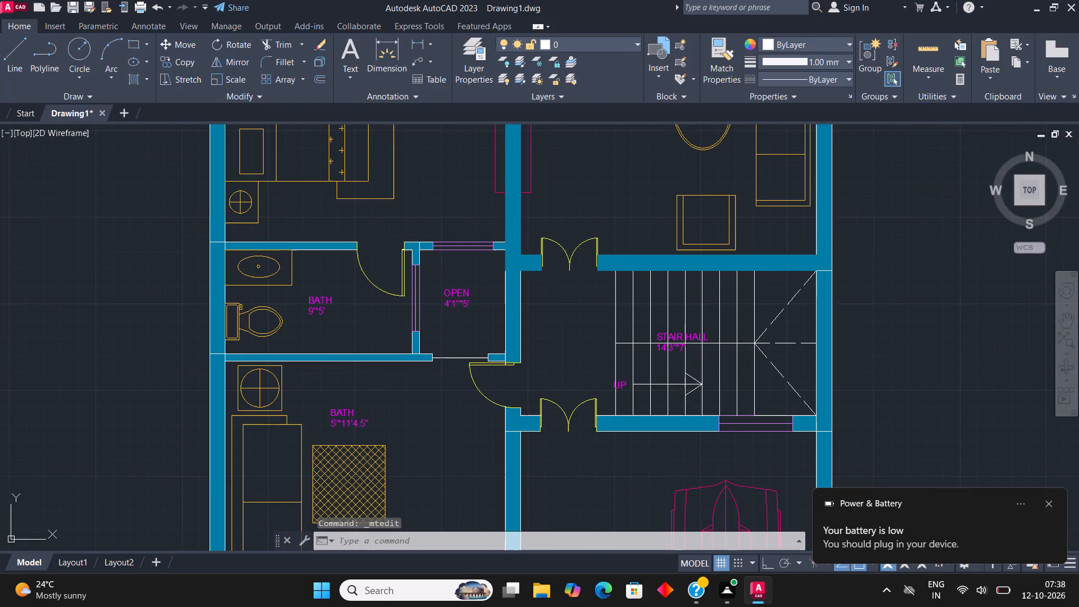
pyautogui.moveTo(735, 277); pyautogui.dragTo(848, 79, button='middle')
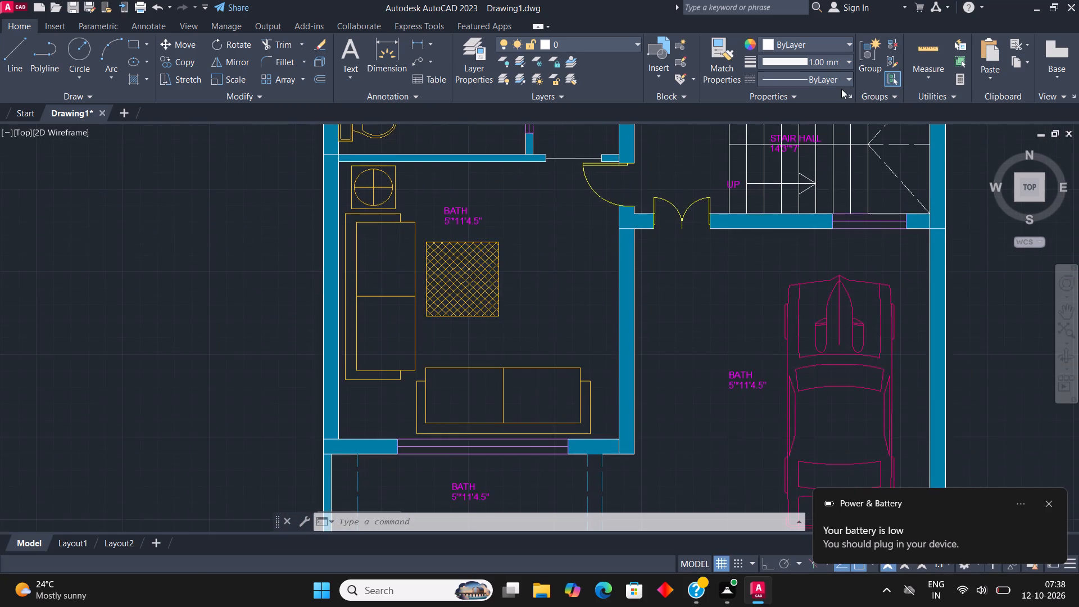
pyautogui.scroll(2, 467, 204)
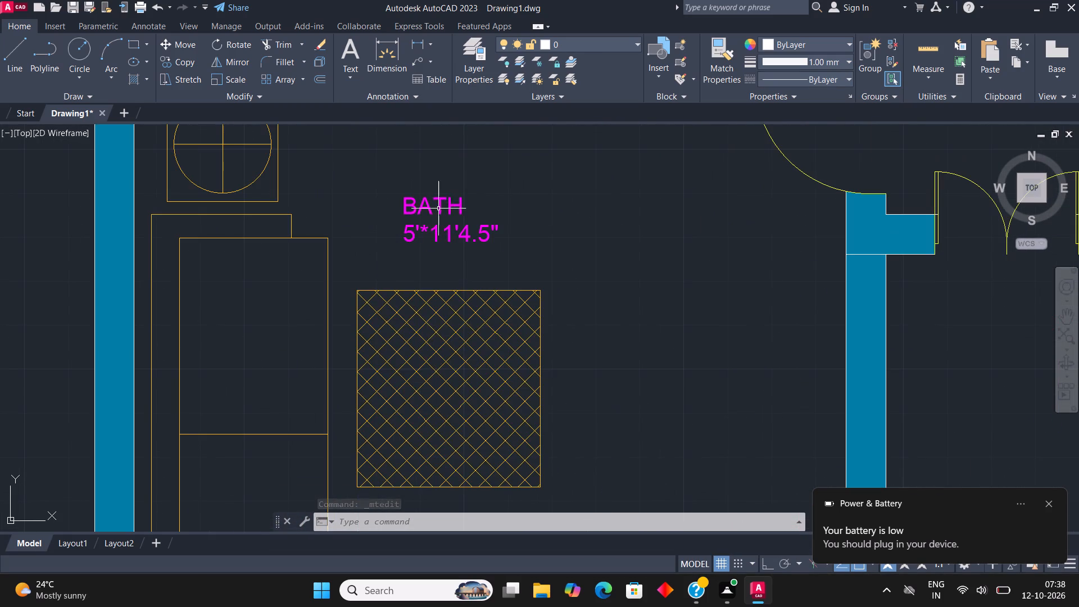
pyautogui.click(438, 203)
pyautogui.rightClick(438, 203)
pyautogui.click(490, 215)
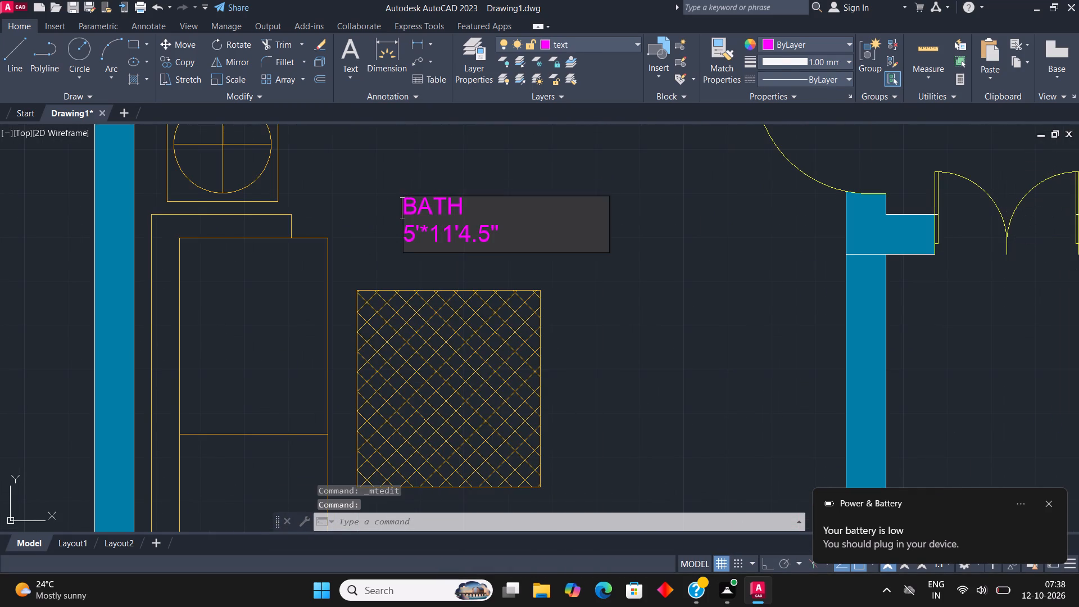
pyautogui.click(531, 240)
pyautogui.press('BackSpace')
pyautogui.press('BackSpace')
pyautogui.press('BackSpace')
pyautogui.press('BackSpace')
pyautogui.press('BackSpace')
pyautogui.press('BackSpace')
pyautogui.press('BackSpace')
pyautogui.press('BackSpace')
pyautogui.press('BackSpace')
pyautogui.press('BackSpace')
pyautogui.press('BackSpace')
pyautogui.press('BackSpace')
pyautogui.press('BackSpace')
pyautogui.press('BackSpace')
pyautogui.press('BackSpace')
pyautogui.press('BackSpace')
pyautogui.press('BackSpace')
pyautogui.press('BackSpace')
pyautogui.press('BackSpace')
pyautogui.press('BackSpace')
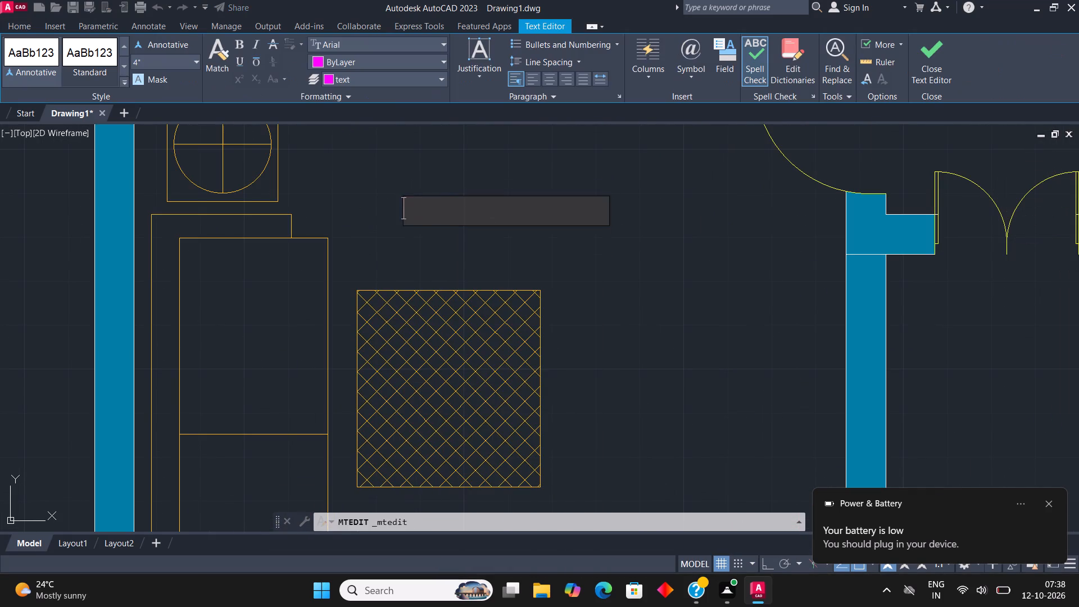
pyautogui.write('DRAWING')
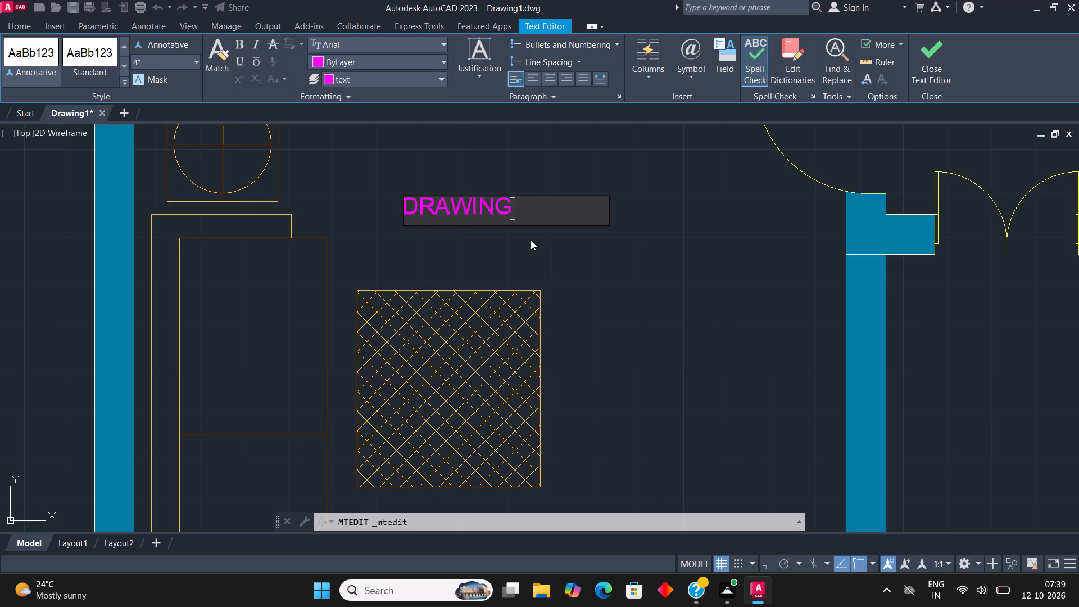
pyautogui.press('Return')
pyautogui.write('13\'6"*')
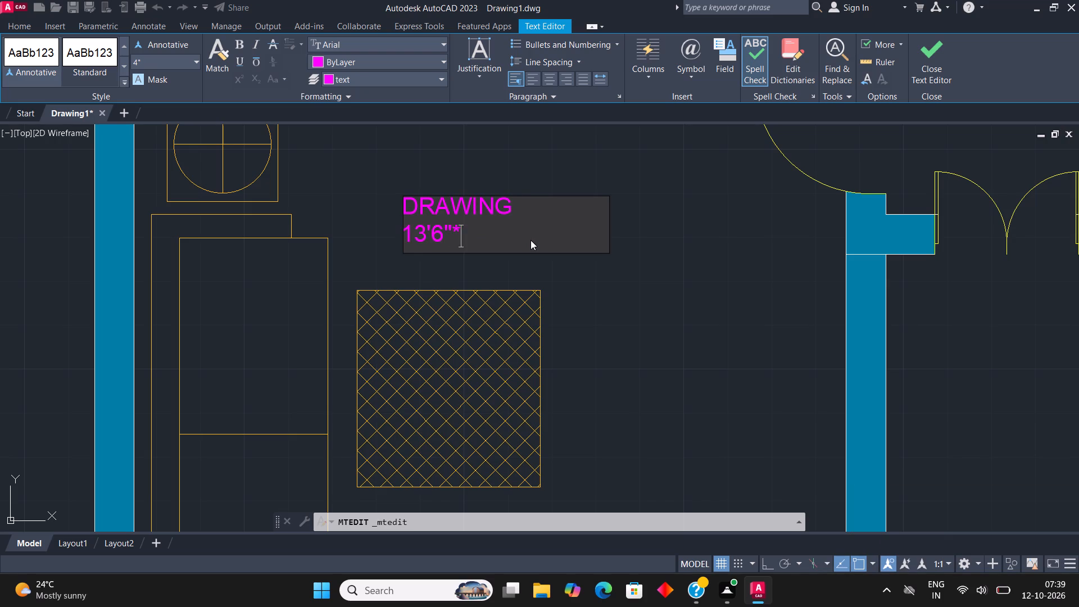
pyautogui.write("14'")
pyautogui.click(932, 47)
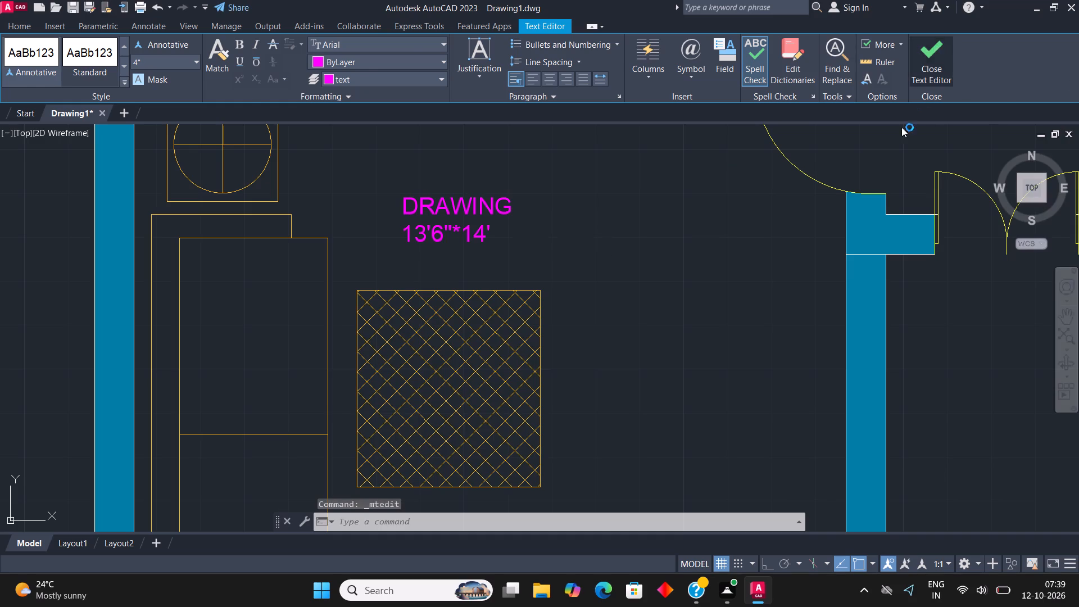
# Replace the label text in the dashed area below the sofa room with FRONT LAWN 6' and an indented WIDE on a second line.
pyautogui.scroll(-4, 595, 216)
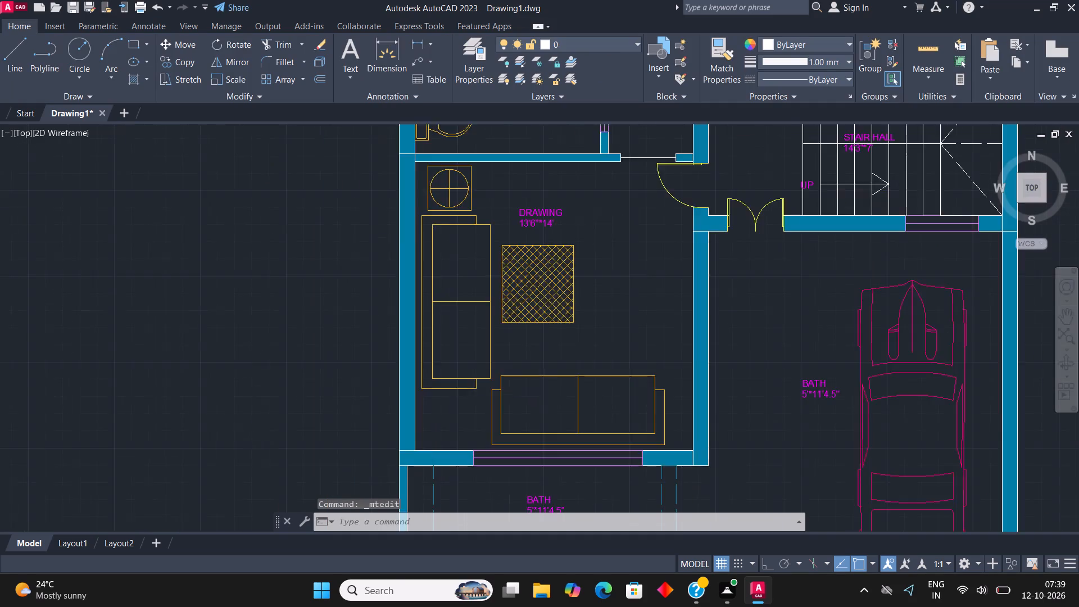
pyautogui.scroll(3, 569, 368)
pyautogui.scroll(2, 590, 235)
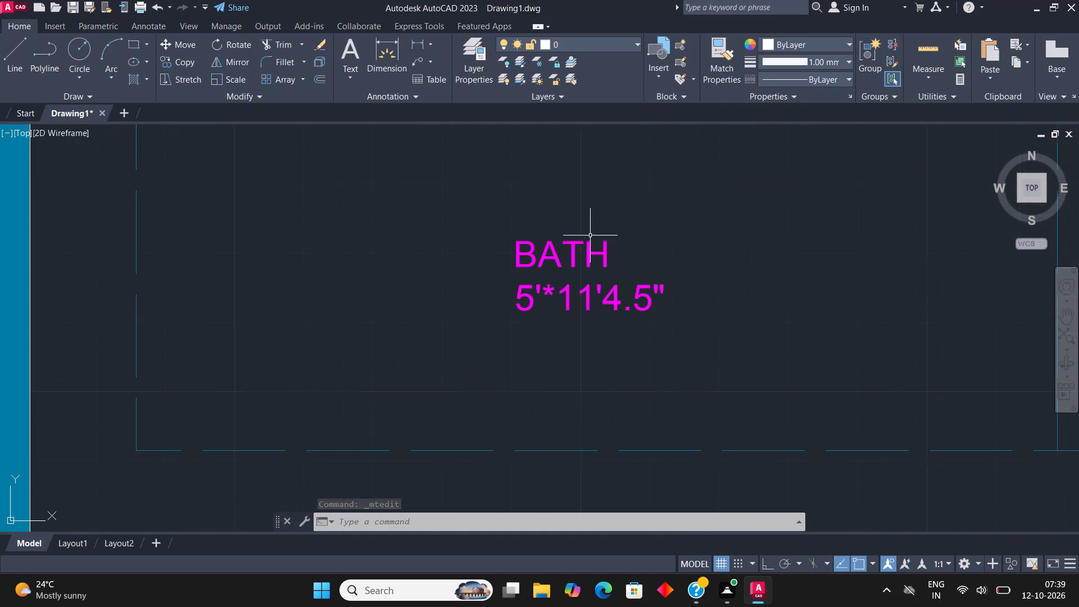
pyautogui.click(571, 250)
pyautogui.rightClick(570, 250)
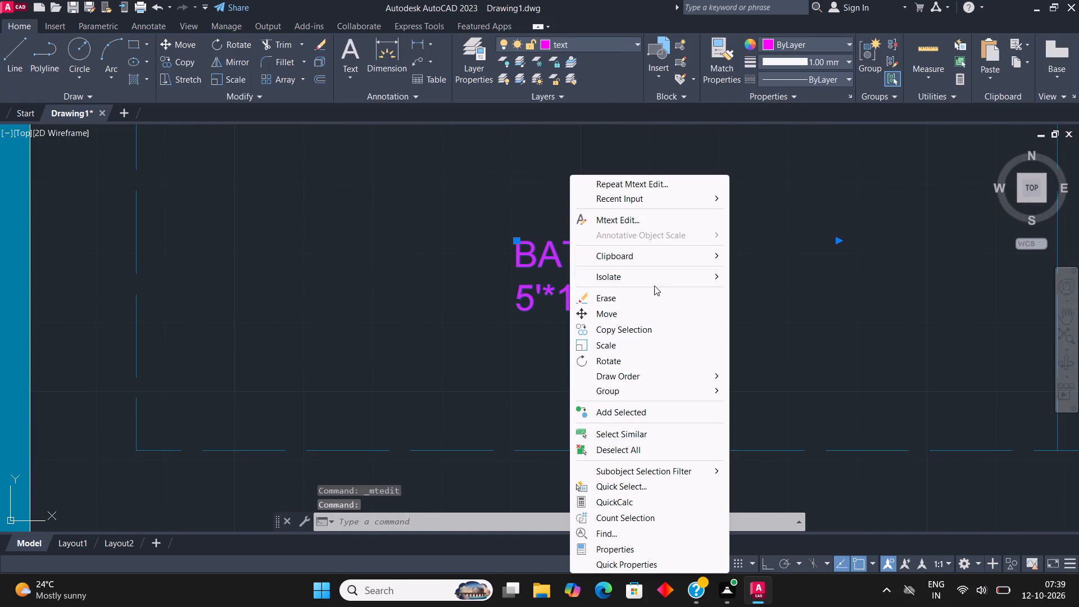
pyautogui.click(647, 221)
pyautogui.click(671, 295)
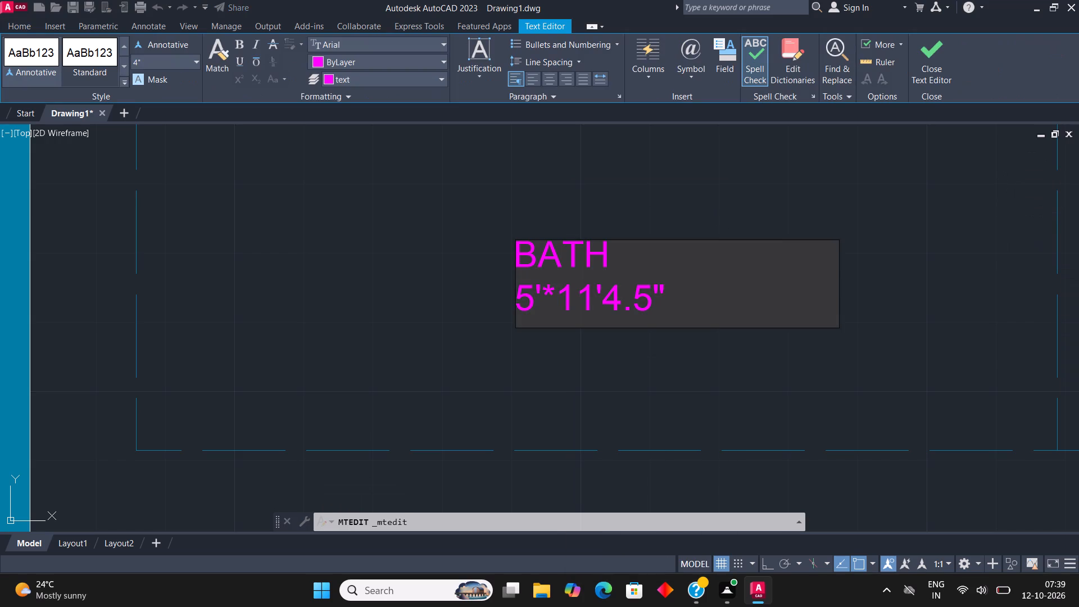
pyautogui.press('BackSpace')
pyautogui.press('BackSpace')
pyautogui.press('BackSpace')
pyautogui.press('BackSpace')
pyautogui.press('BackSpace')
pyautogui.press('BackSpace')
pyautogui.press('BackSpace')
pyautogui.press('BackSpace')
pyautogui.press('BackSpace')
pyautogui.press('BackSpace')
pyautogui.press('BackSpace')
pyautogui.press('BackSpace')
pyautogui.press('BackSpace')
pyautogui.press('BackSpace')
pyautogui.press('BackSpace')
pyautogui.press('BackSpace')
pyautogui.press('BackSpace')
pyautogui.press('BackSpace')
pyautogui.press('BackSpace')
pyautogui.press('BackSpace')
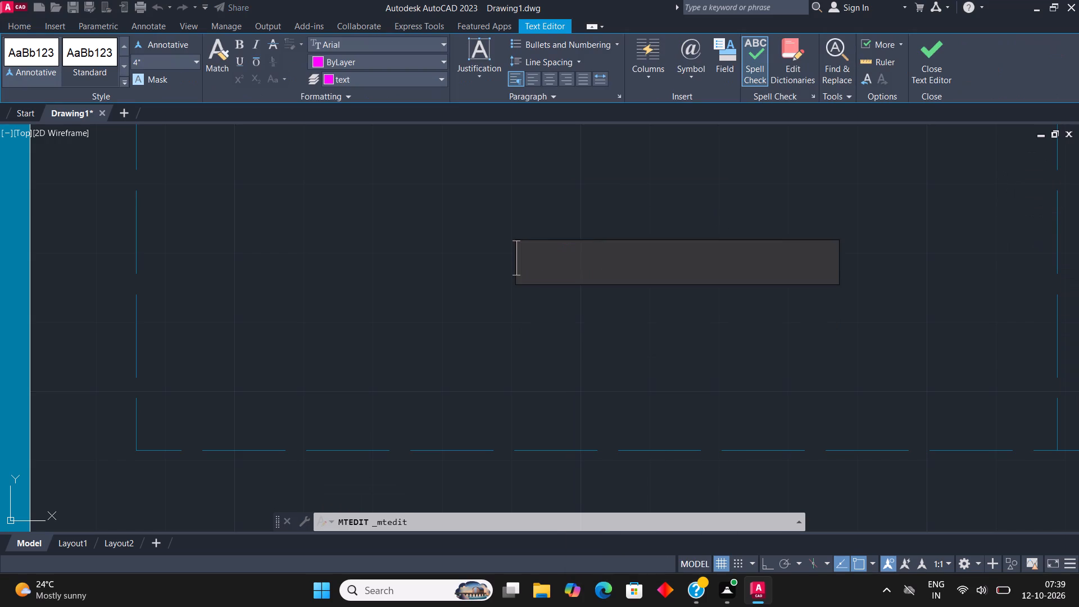
pyautogui.write('FRONT')
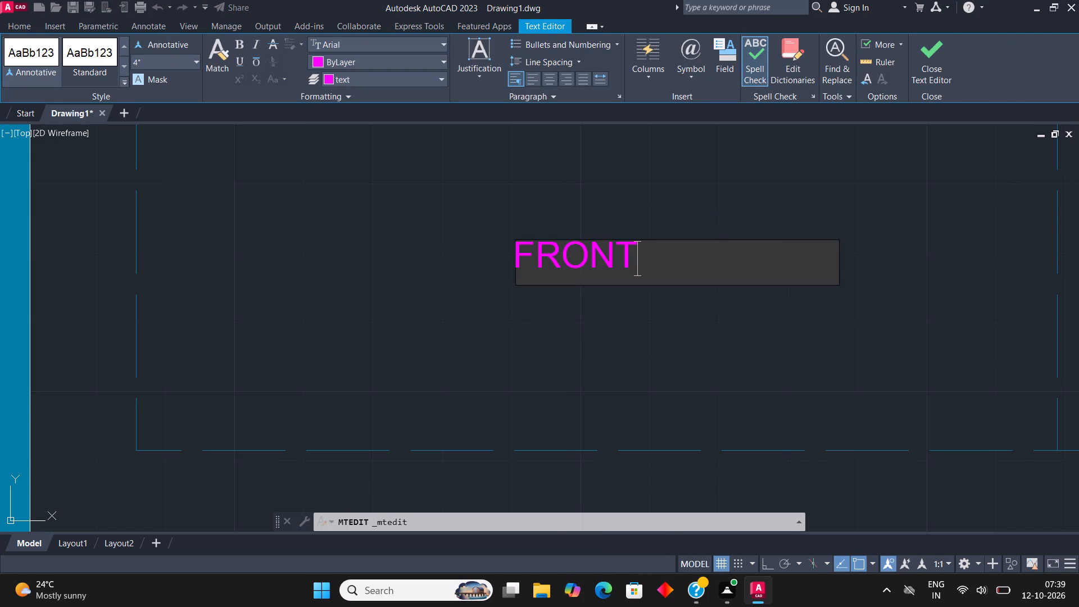
pyautogui.press('space')
pyautogui.write('LAWN')
pyautogui.press('space')
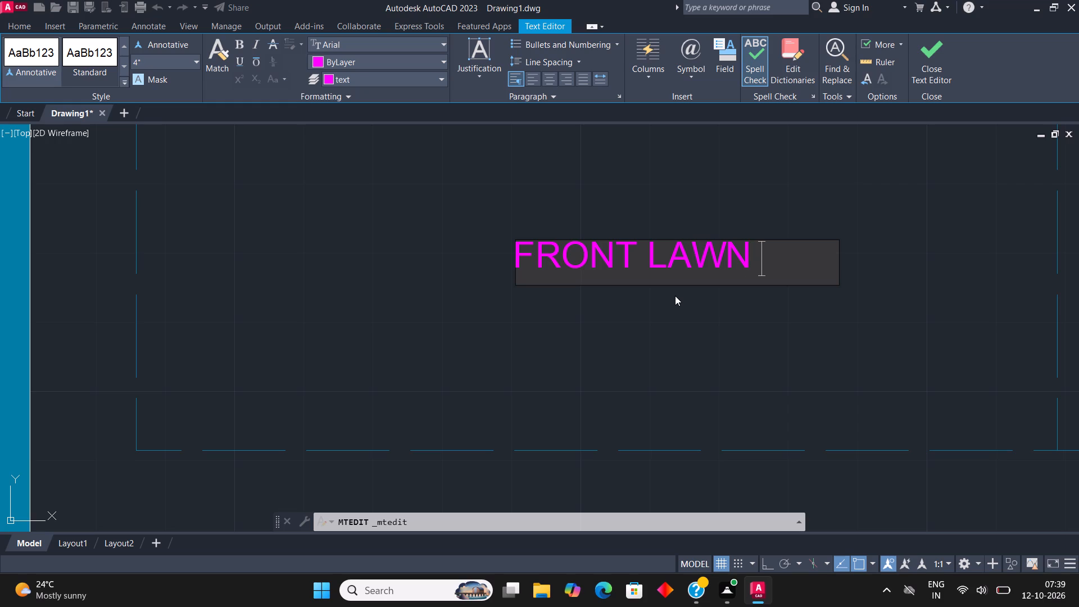
pyautogui.press('6')
pyautogui.press("'")
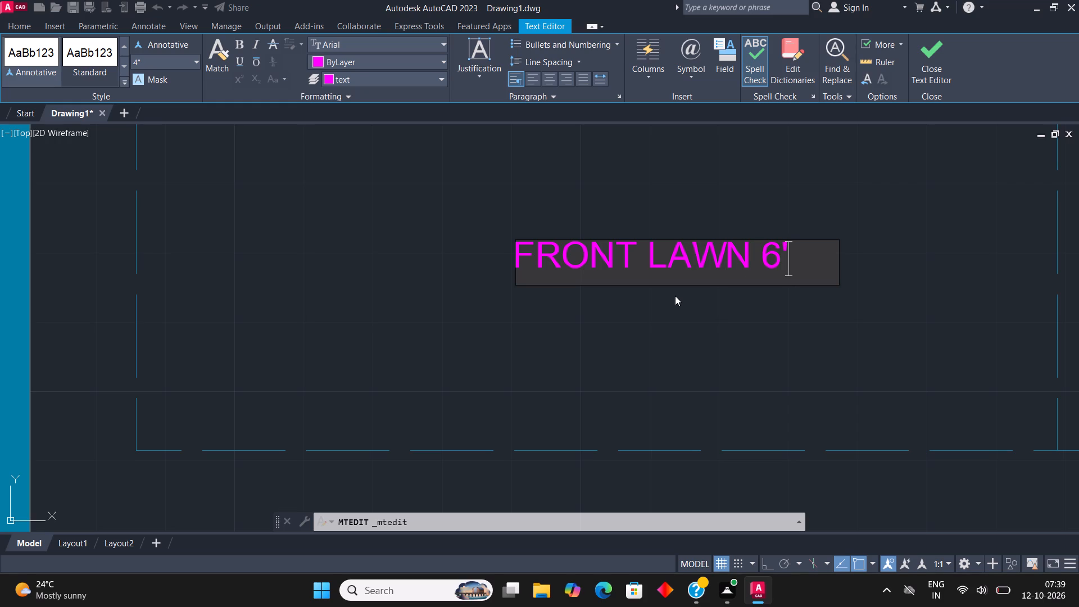
pyautogui.press('Return')
pyautogui.press('space')
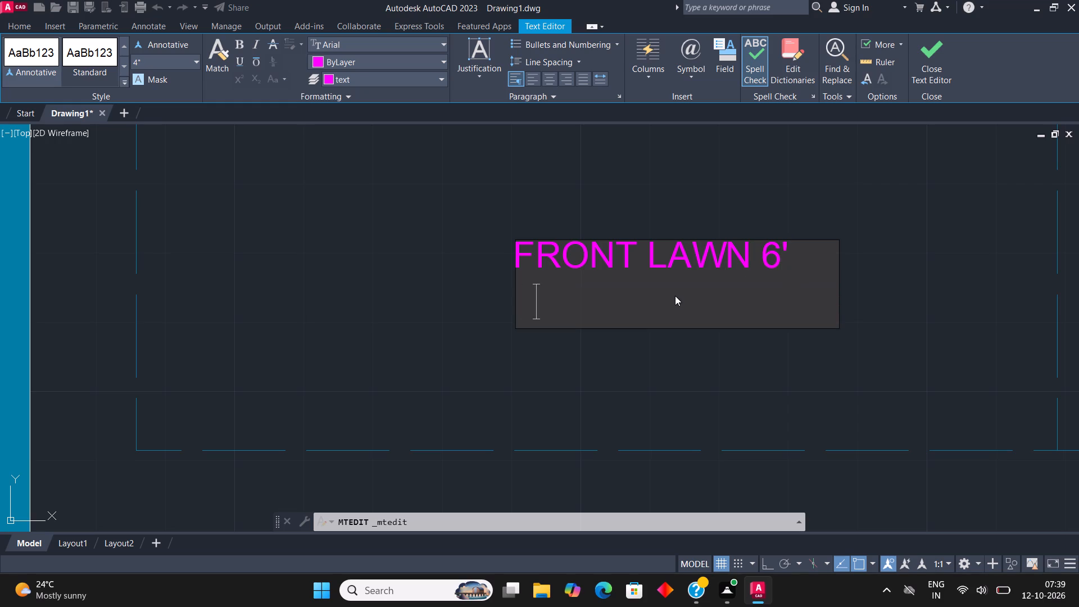
pyautogui.press('space')
pyautogui.press('space')
pyautogui.press('space')
pyautogui.press('space')
pyautogui.press('space')
pyautogui.press('space')
pyautogui.press('space')
pyautogui.write('WIDE')
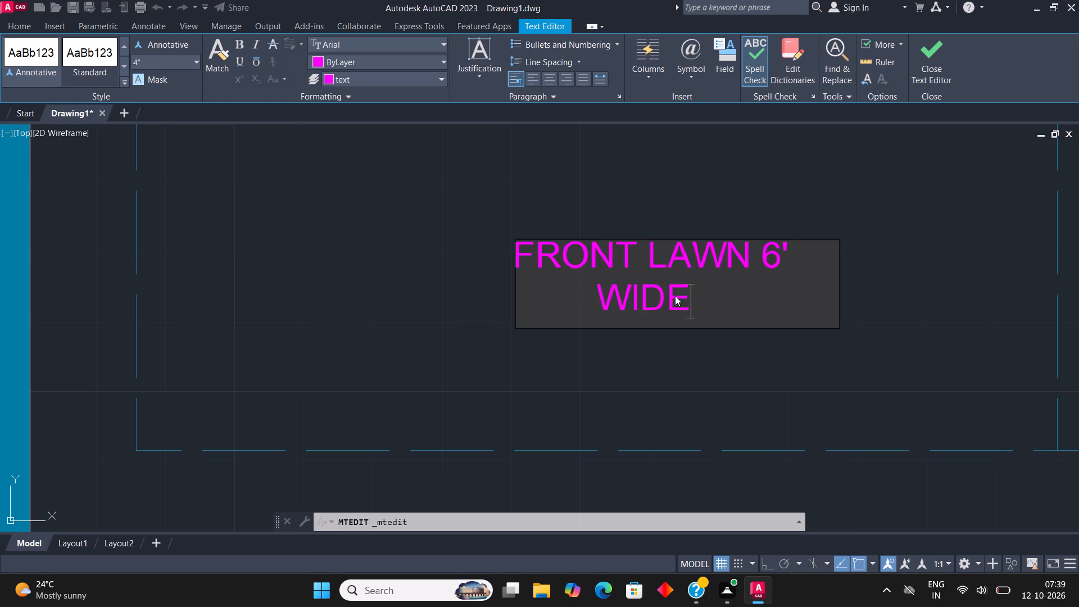
pyautogui.click(915, 73)
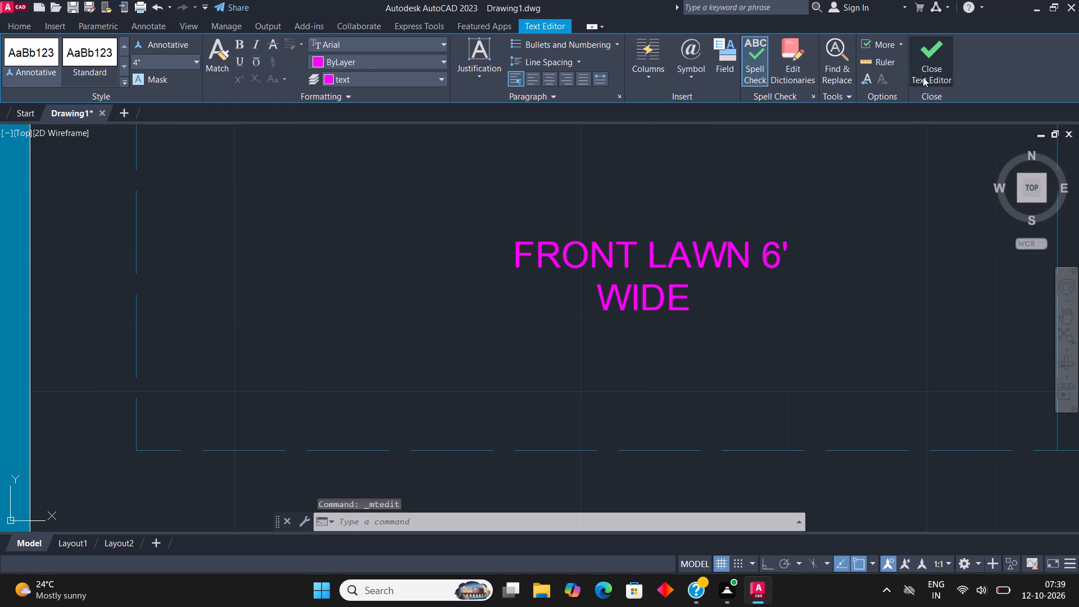
# Replace the label text beside the car with CAR PORCH and 14'1"*17' on a second line.
pyautogui.scroll(-1, 424, 329)
pyautogui.scroll(-2, 316, 381)
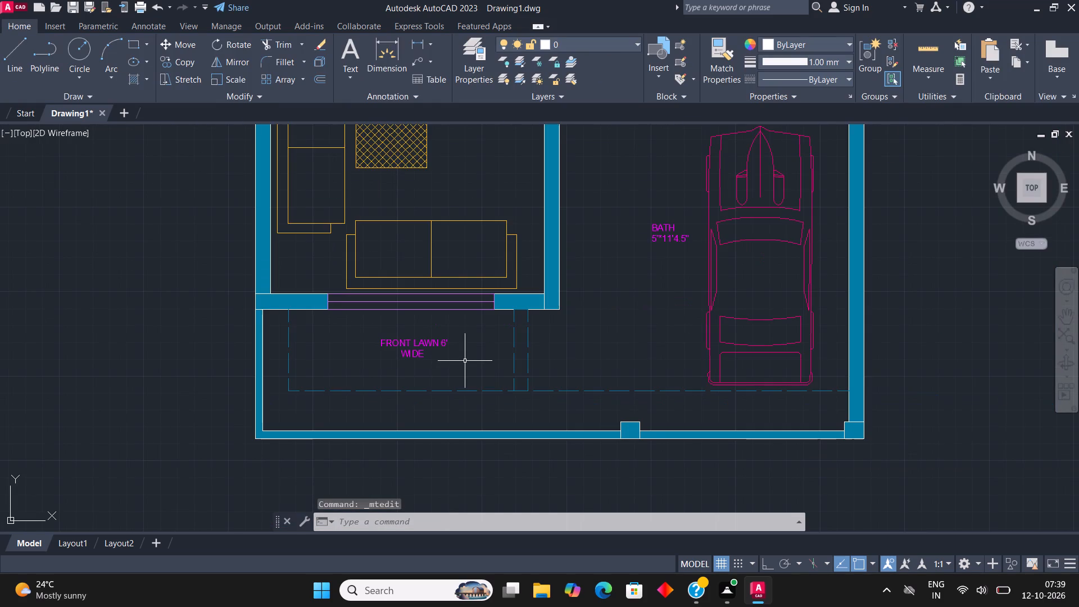
pyautogui.scroll(1, 722, 197)
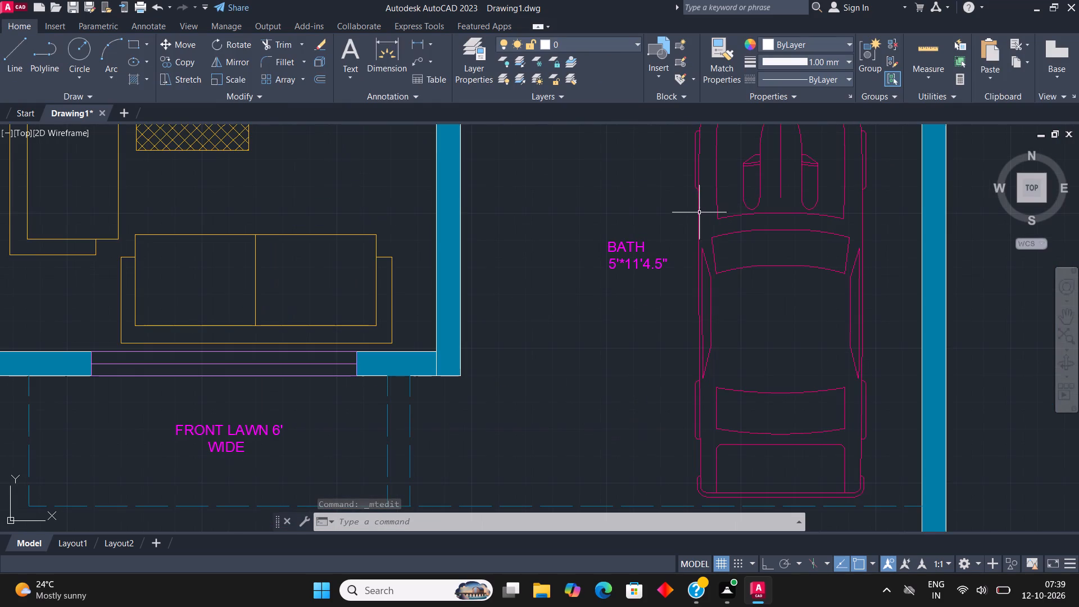
pyautogui.click(631, 249)
pyautogui.rightClick(629, 249)
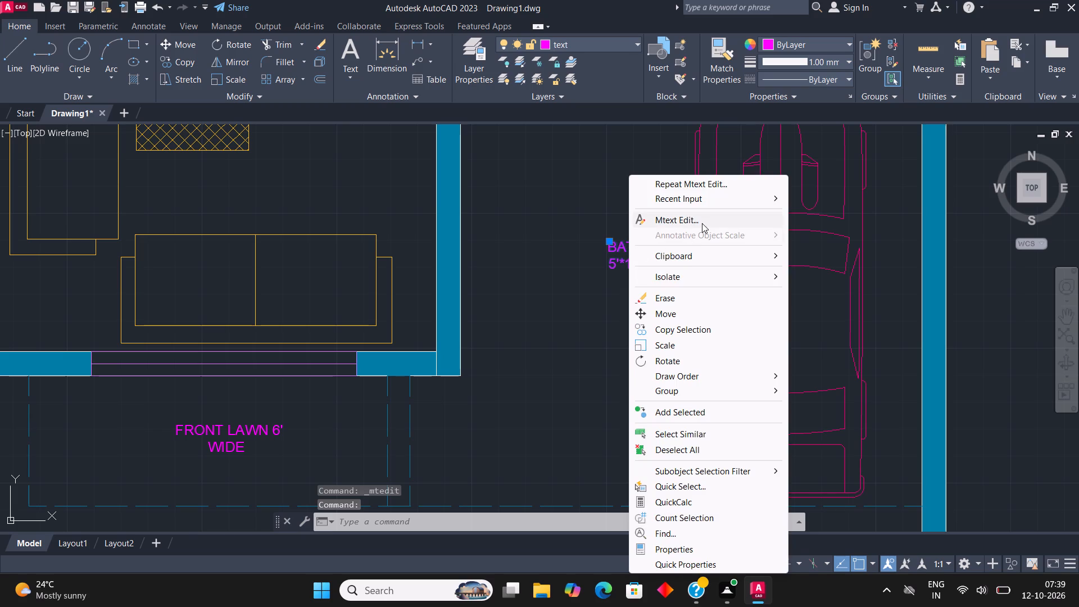
pyautogui.click(703, 222)
pyautogui.click(691, 259)
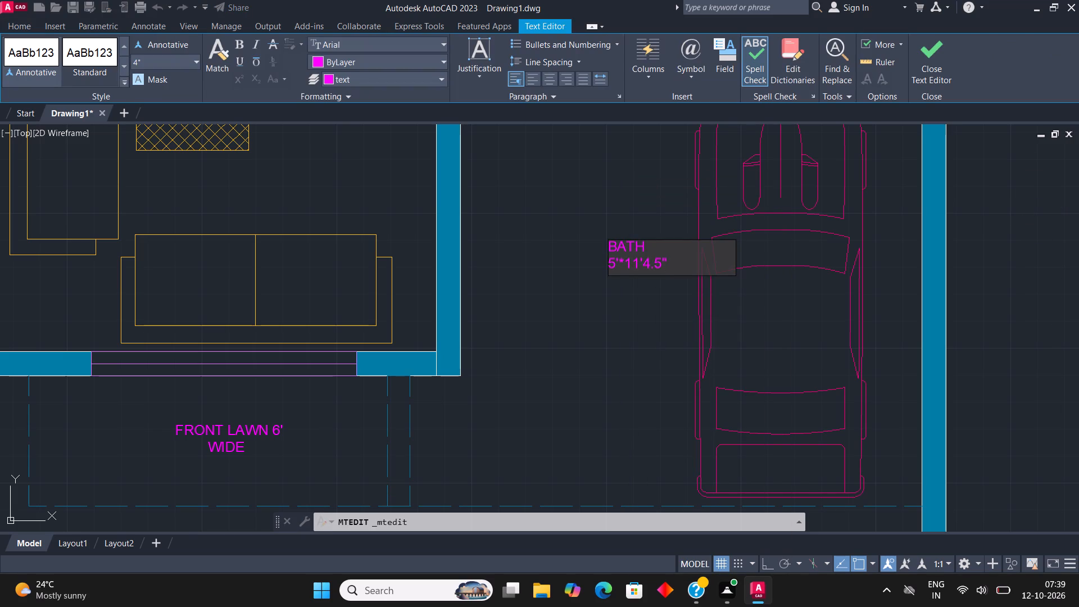
pyautogui.press('BackSpace')
pyautogui.press('BackSpace')
pyautogui.press('BackSpace')
pyautogui.press('BackSpace')
pyautogui.press('BackSpace')
pyautogui.press('BackSpace')
pyautogui.press('BackSpace')
pyautogui.press('BackSpace')
pyautogui.press('BackSpace')
pyautogui.press('BackSpace')
pyautogui.press('BackSpace')
pyautogui.press('BackSpace')
pyautogui.press('BackSpace')
pyautogui.press('BackSpace')
pyautogui.press('BackSpace')
pyautogui.press('BackSpace')
pyautogui.press('BackSpace')
pyautogui.press('BackSpace')
pyautogui.press('BackSpace')
pyautogui.press('BackSpace')
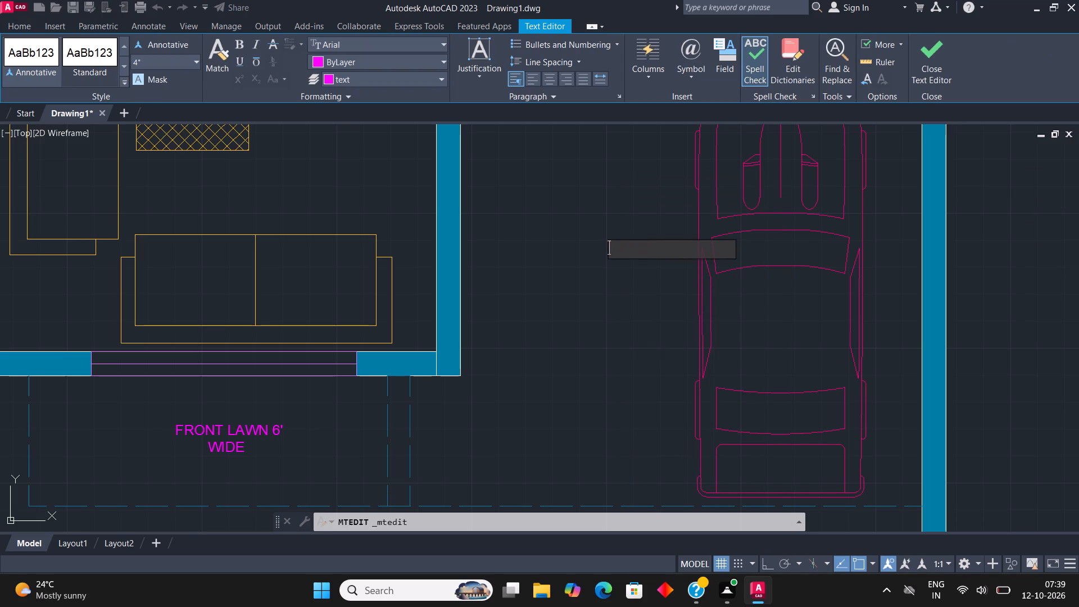
pyautogui.write('CAR PORCH')
pyautogui.press('Return')
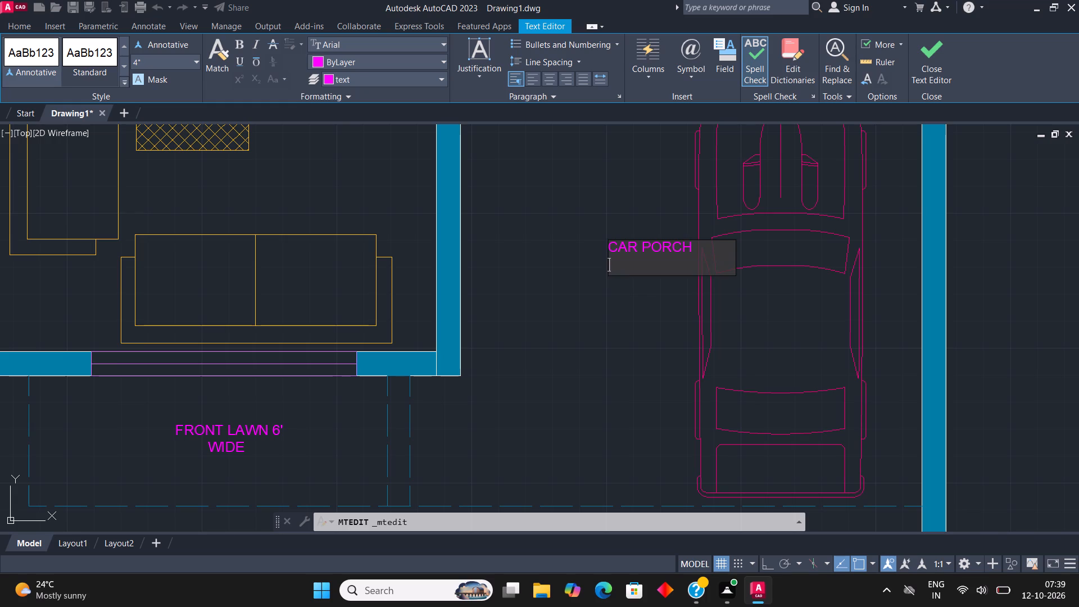
pyautogui.write('14')
pyautogui.write('\'1"')
pyautogui.write("*17'")
pyautogui.click(911, 57)
# Make the text layer current and dimension the plan's overall width, placing the dimension line above the top outer wall.
pyautogui.scroll(-1, 483, 425)
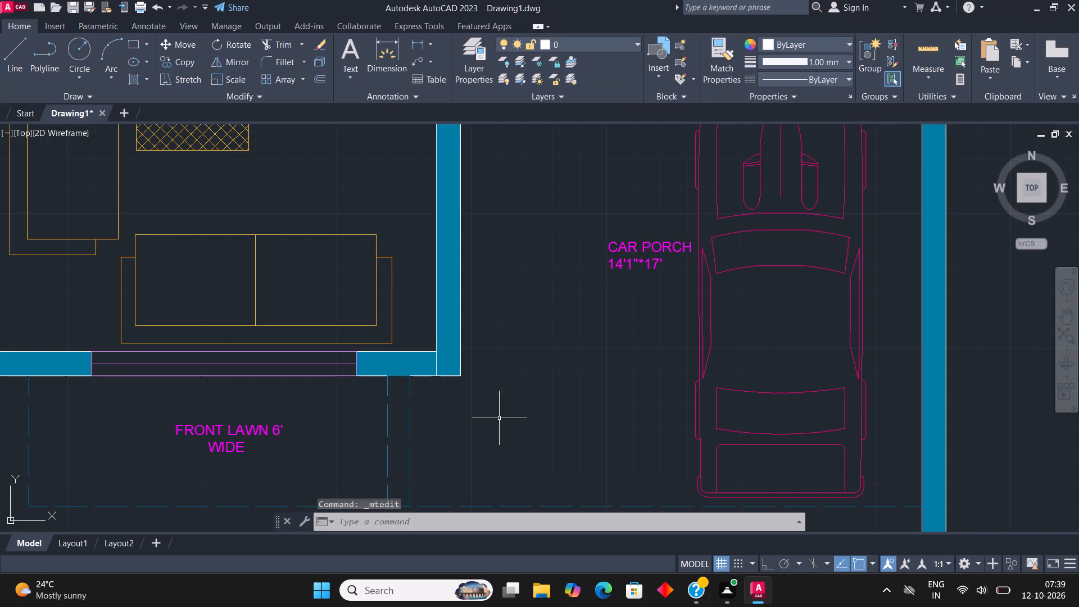
pyautogui.scroll(-1, 478, 405)
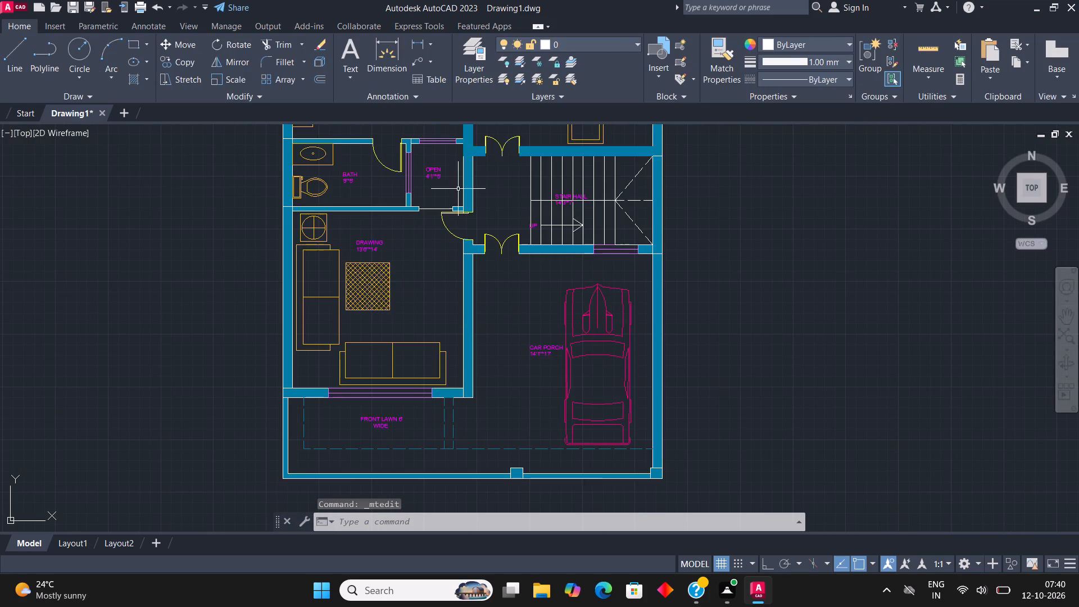
pyautogui.moveTo(410, 193); pyautogui.dragTo(447, 359, button='middle')
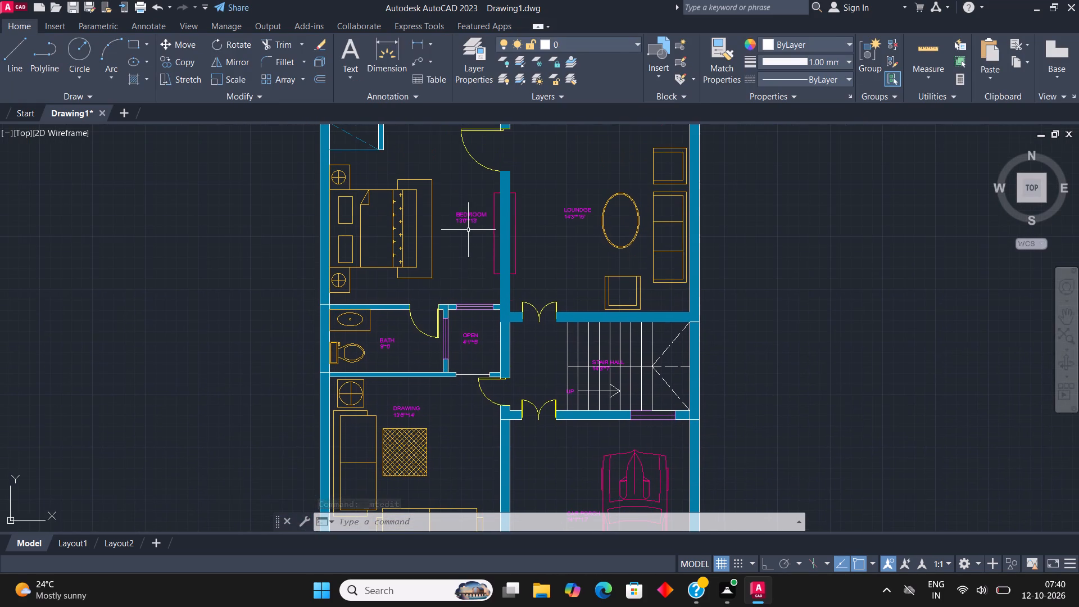
pyautogui.moveTo(468, 259); pyautogui.dragTo(465, 464, button='middle')
pyautogui.moveTo(481, 235); pyautogui.dragTo(484, 350, button='middle')
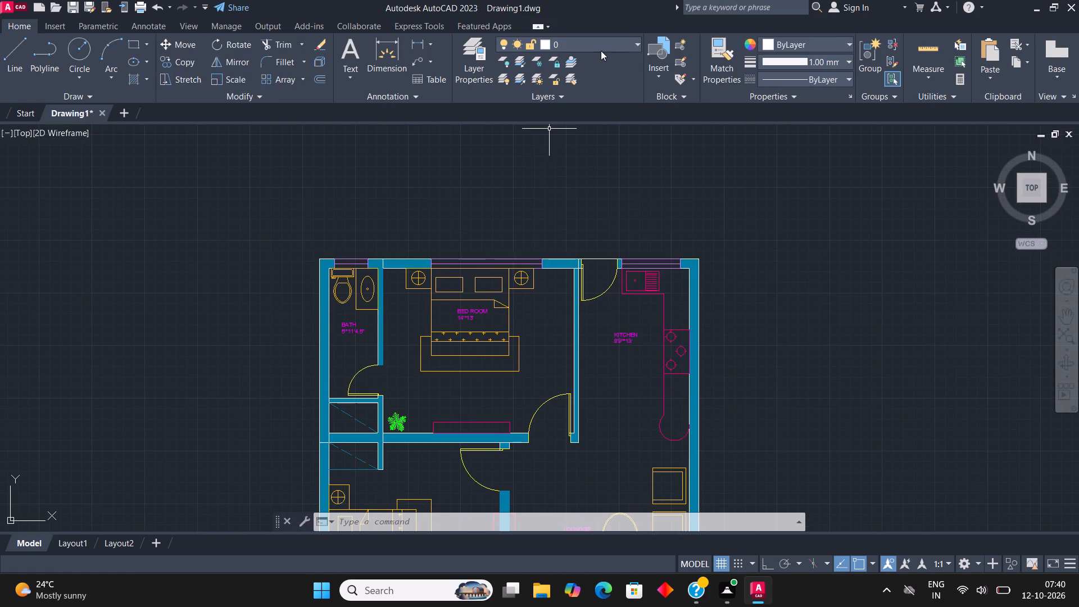
pyautogui.click(591, 35)
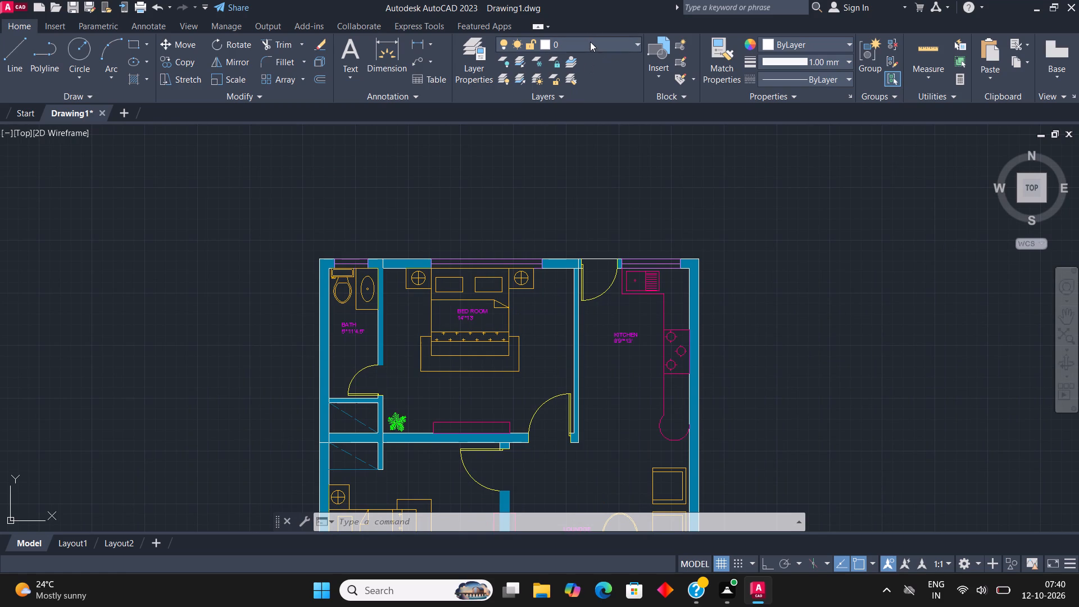
pyautogui.click(590, 42)
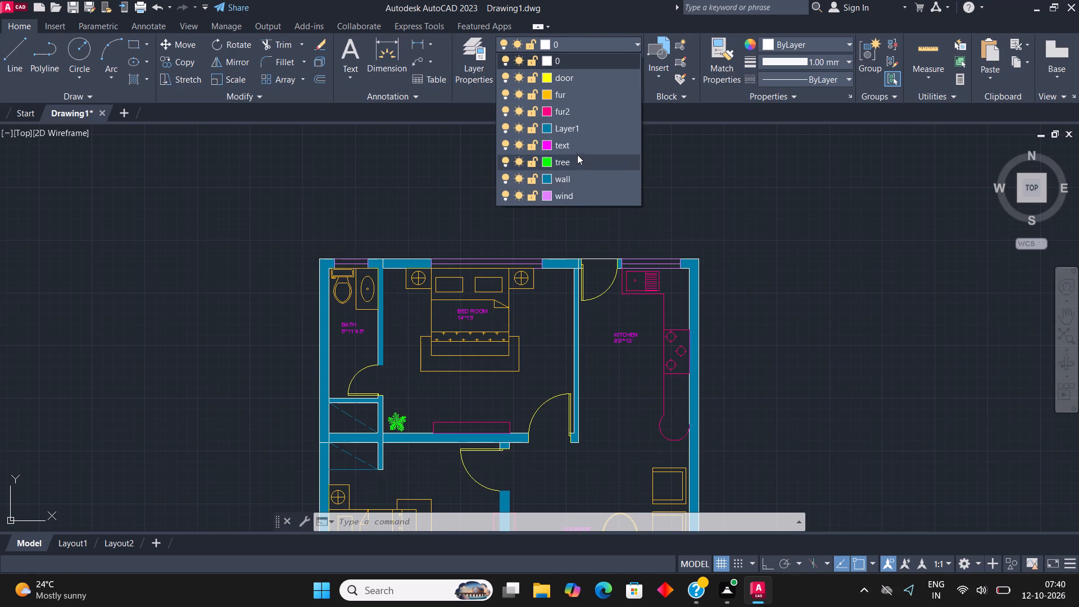
pyautogui.click(578, 144)
pyautogui.click(386, 51)
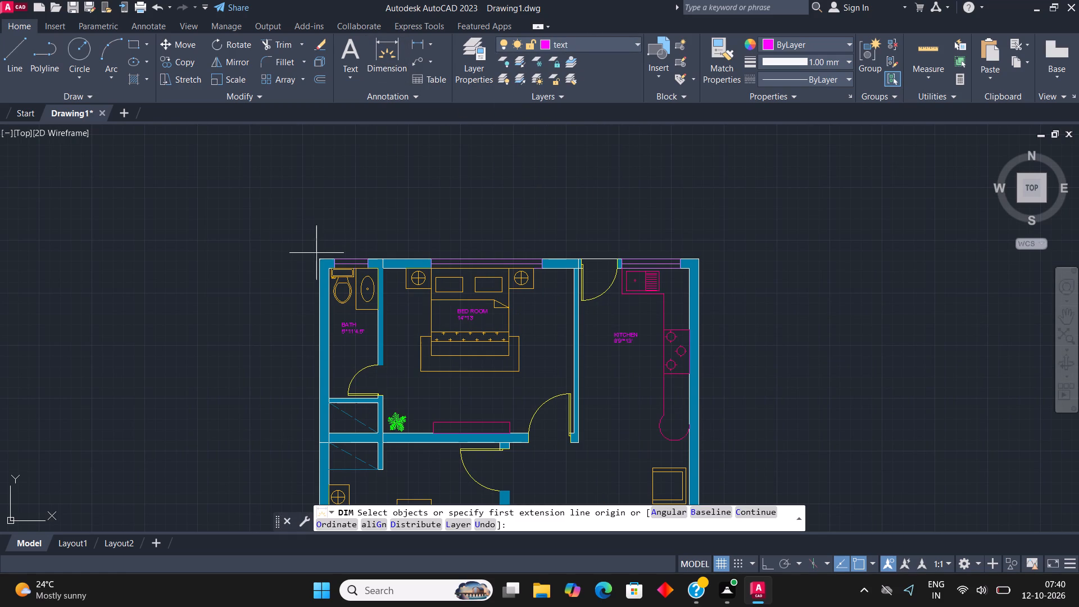
pyautogui.click(319, 259)
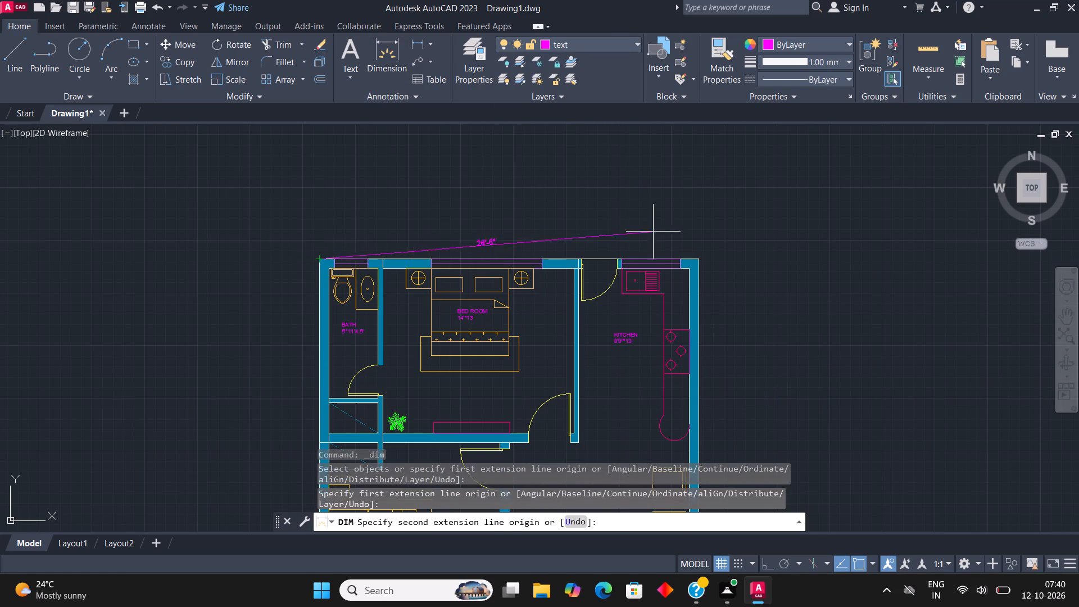
pyautogui.click(702, 261)
pyautogui.click(692, 221)
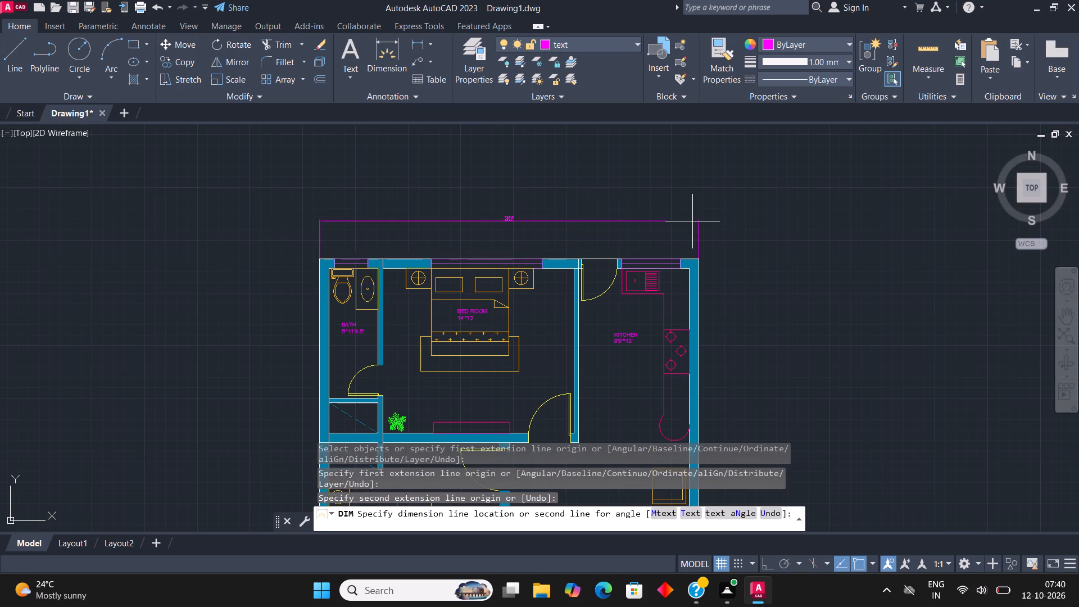
# Dimension the plan's overall length from the top-left to the bottom-left outer corner, with the dimension line outside the left wall.
pyautogui.click(389, 52)
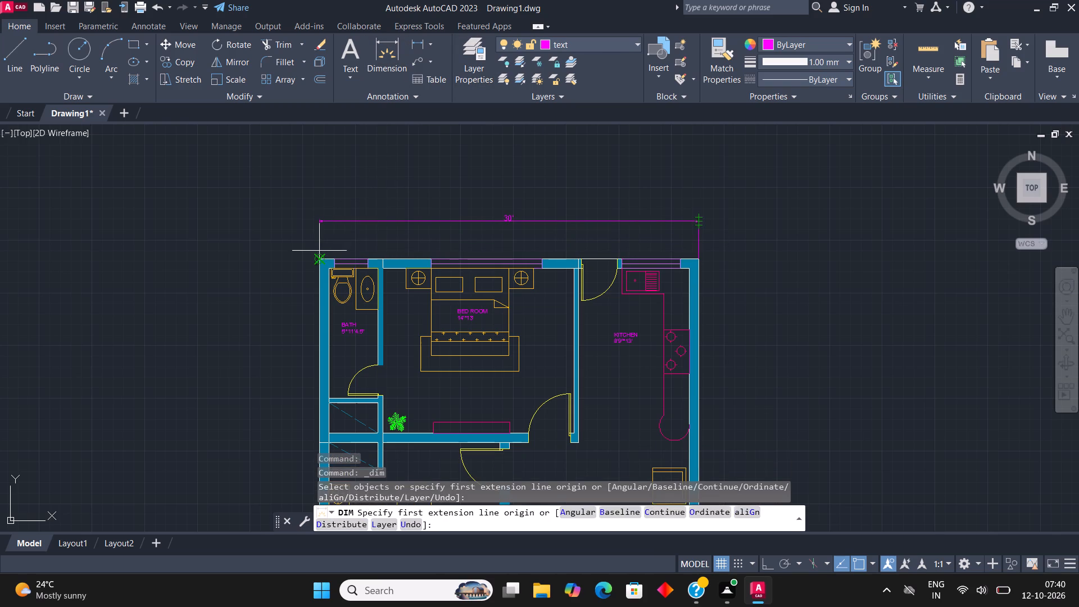
pyautogui.click(318, 251)
pyautogui.scroll(-3, 355, 201)
pyautogui.scroll(3, 342, 391)
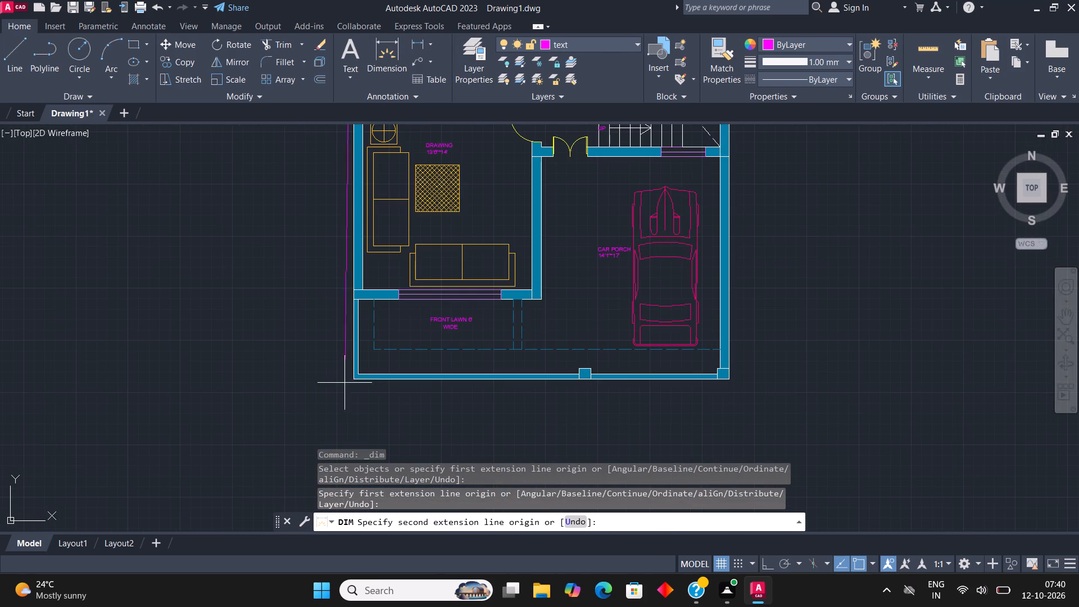
pyautogui.click(350, 380)
pyautogui.click(310, 354)
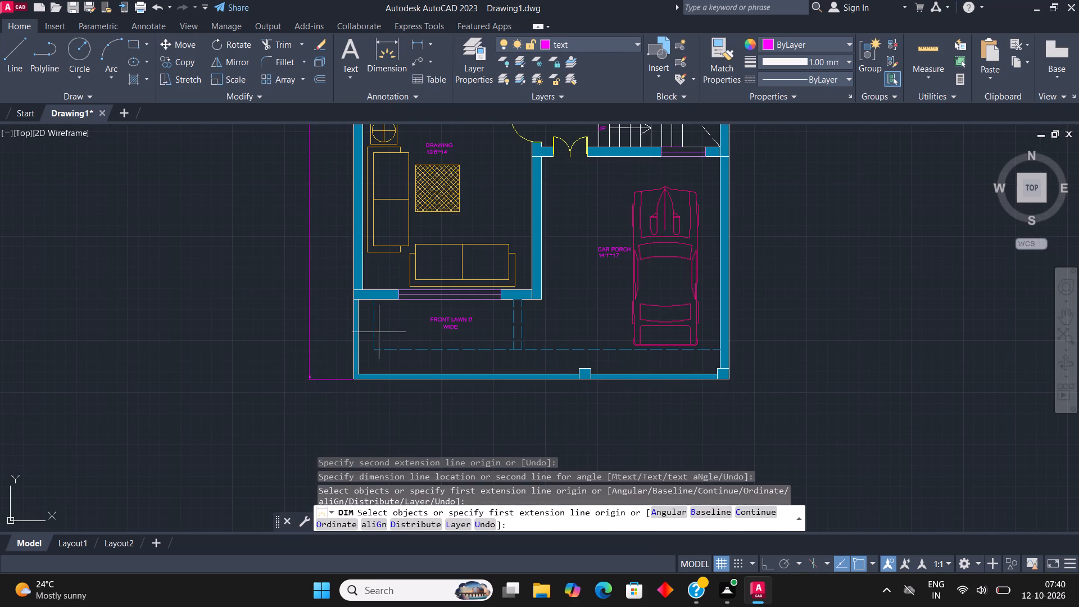
pyautogui.scroll(-4, 400, 321)
pyautogui.moveTo(456, 252); pyautogui.dragTo(481, 271, button='middle')
pyautogui.scroll(2, 480, 278)
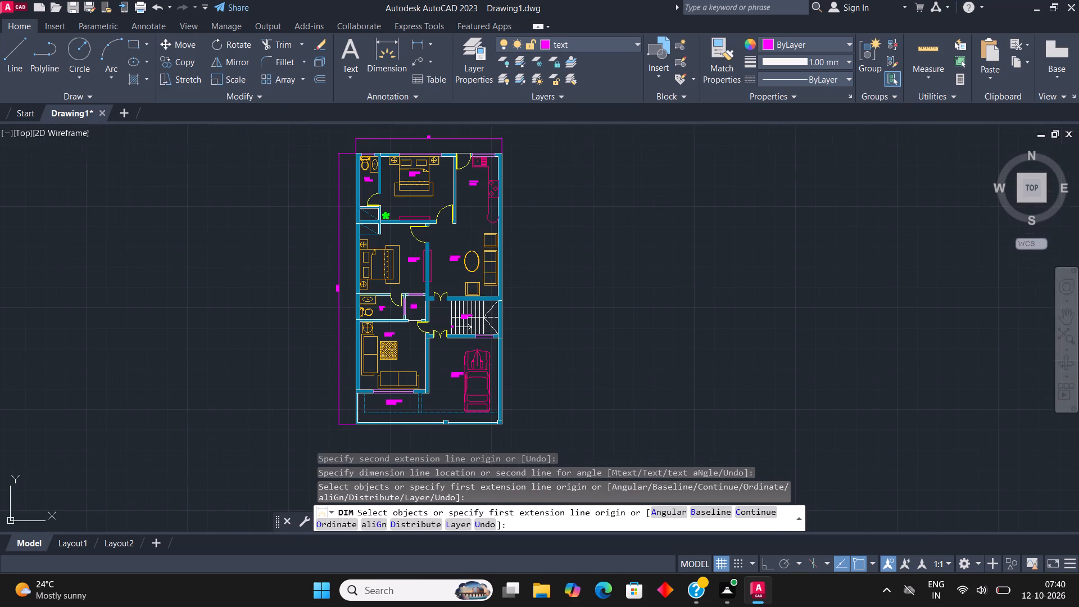
pyautogui.scroll(4, 468, 327)
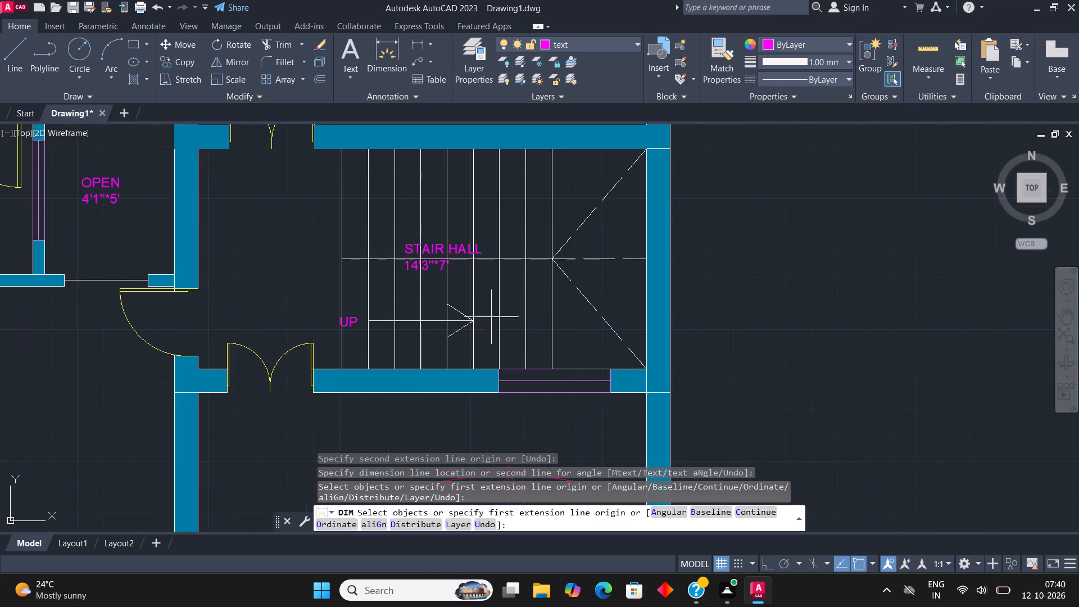
pyautogui.press('Escape')
# Move the stair hall's tread lines, dashed landing lines and direction arrow to the tree layer.
pyautogui.click(590, 339)
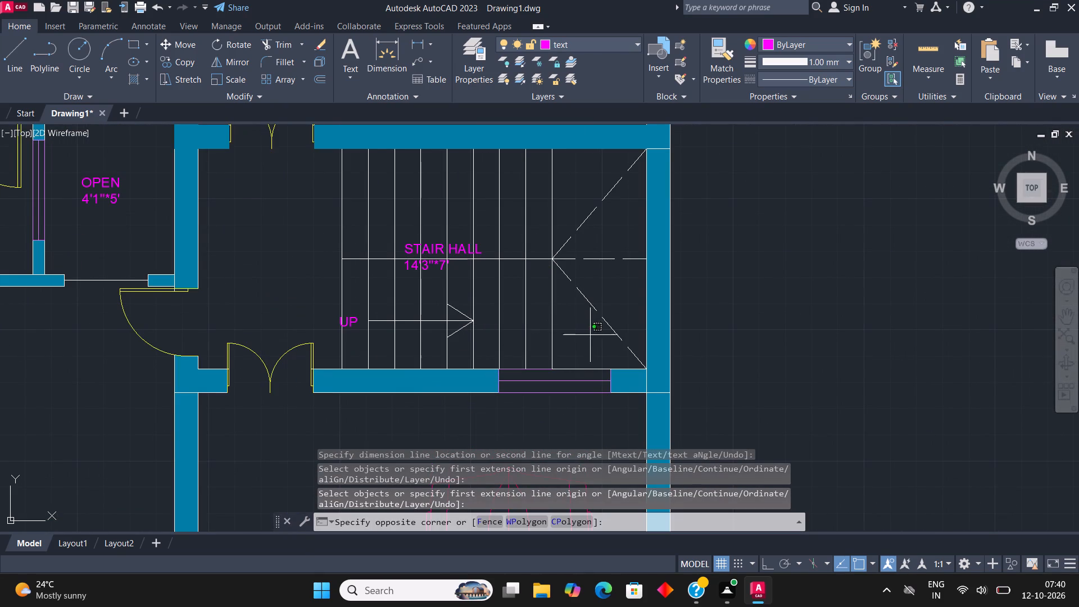
pyautogui.click(499, 221)
pyautogui.click(482, 216)
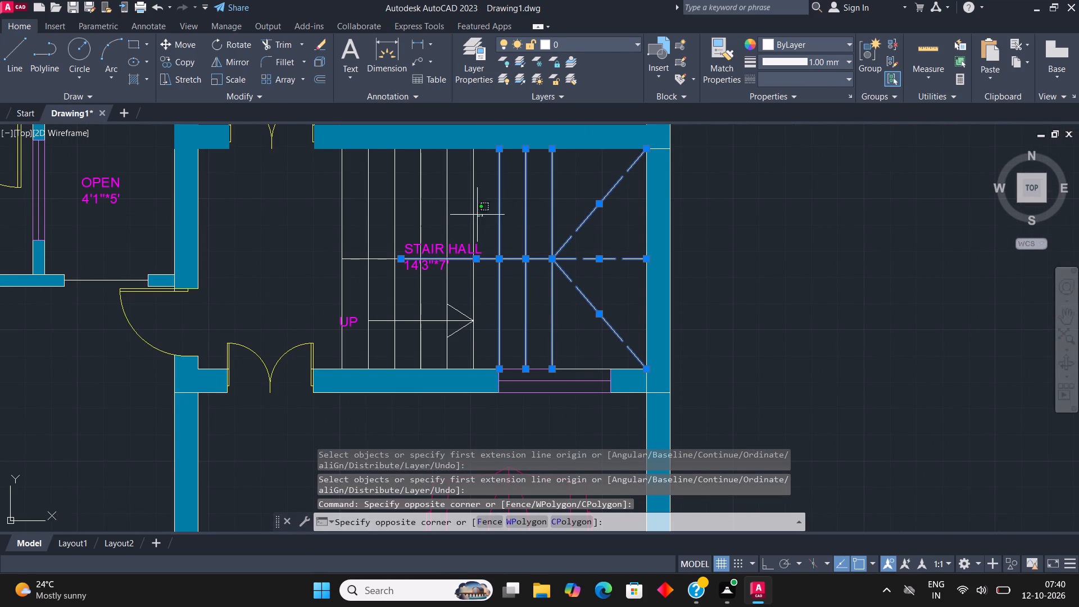
pyautogui.click(297, 201)
pyautogui.click(489, 301)
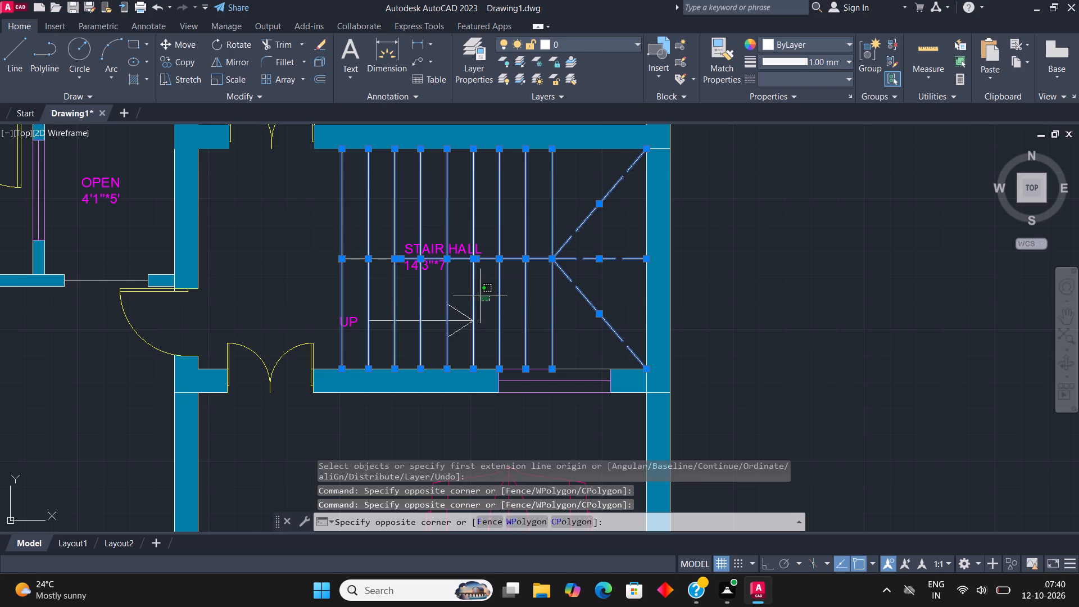
pyautogui.click(408, 306)
pyautogui.click(466, 349)
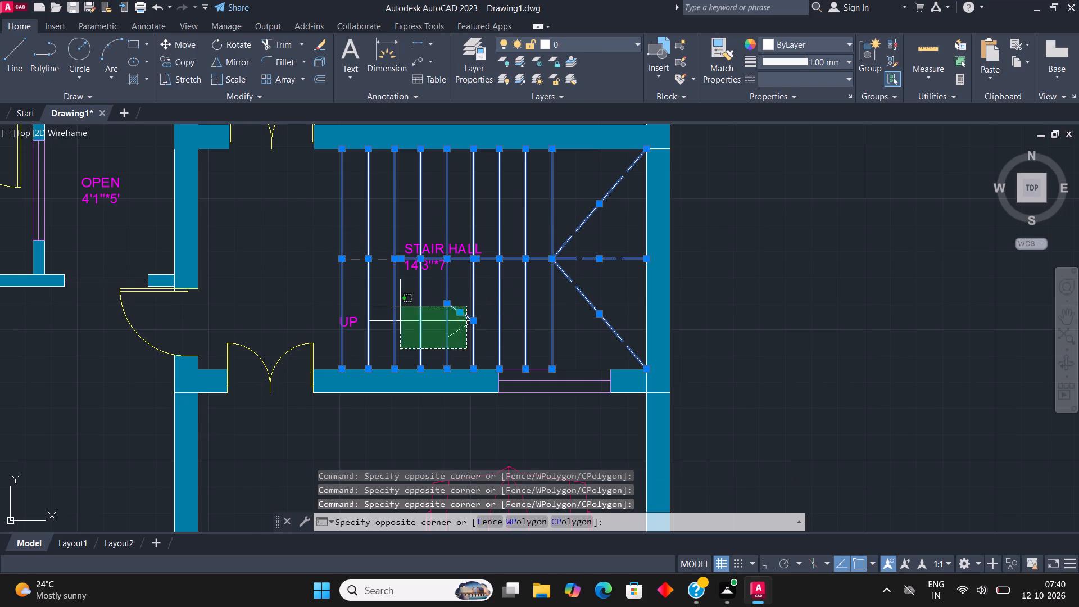
pyautogui.click(394, 303)
pyautogui.click(580, 45)
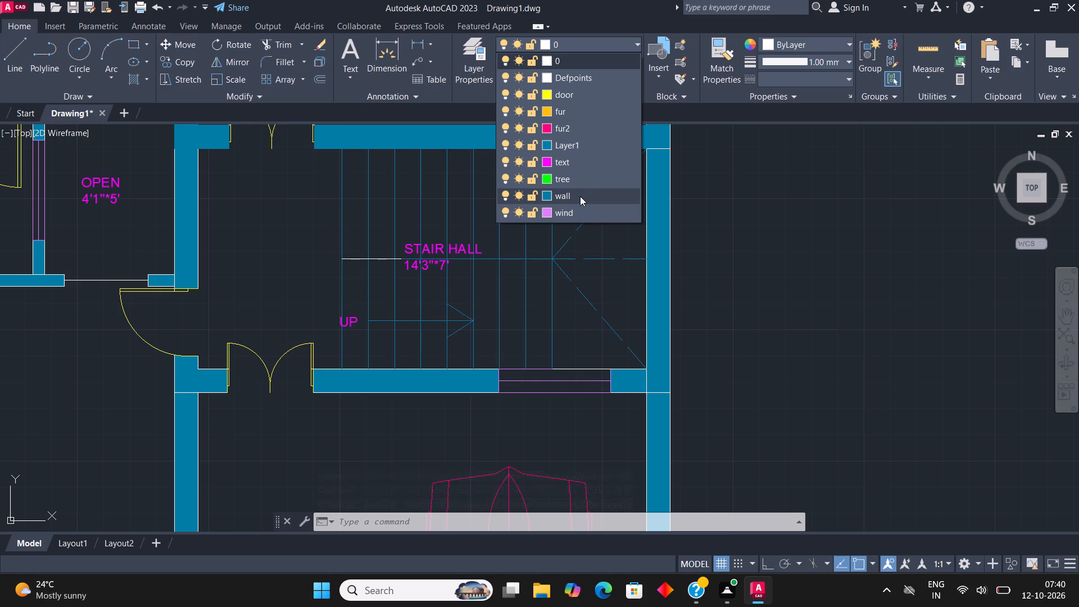
pyautogui.click(580, 185)
pyautogui.scroll(-3, 510, 248)
pyautogui.press('Escape')
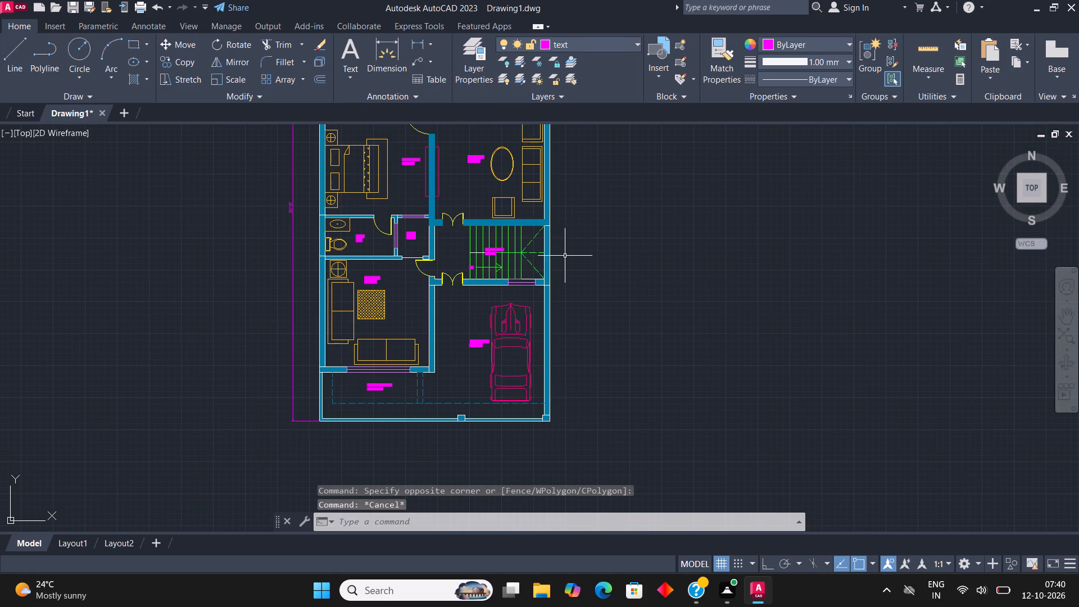
# Save the drawing in the Downloads folder as 2BHK PLAN D.
pyautogui.scroll(-1, 540, 302)
pyautogui.scroll(2, 534, 301)
pyautogui.scroll(-1, 534, 301)
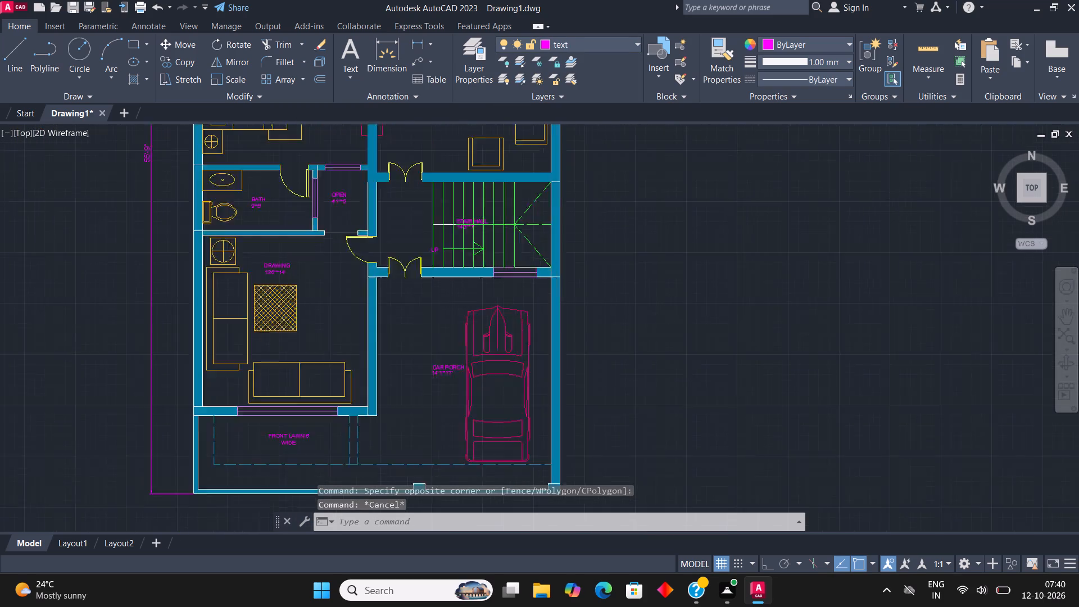
pyautogui.scroll(-1, 534, 301)
pyautogui.moveTo(545, 360); pyautogui.dragTo(551, 411, button='middle')
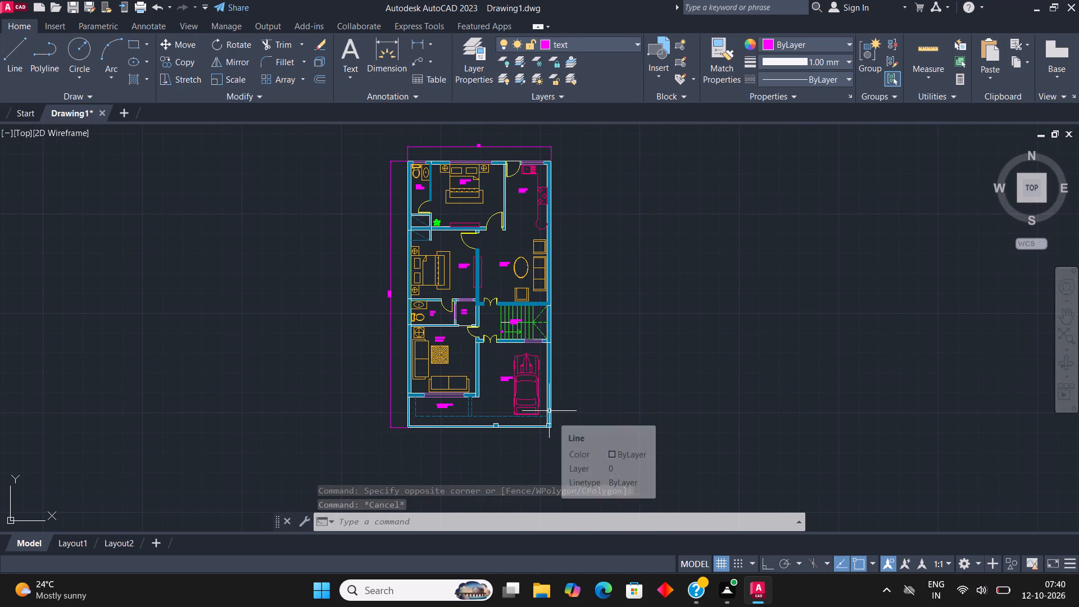
pyautogui.hotkey('ctrl', 's')
pyautogui.click(512, 146)
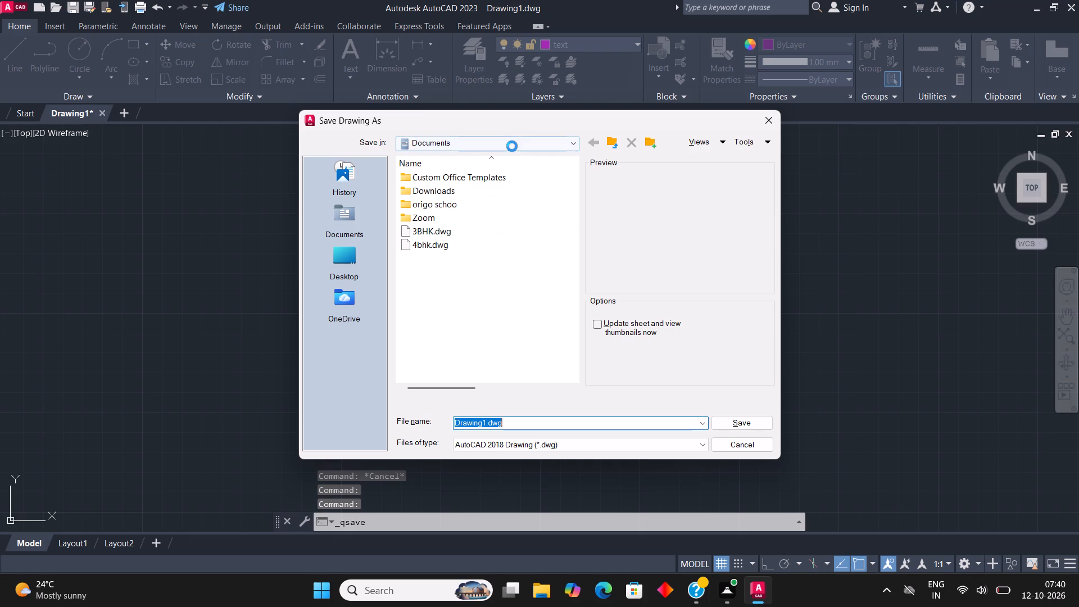
pyautogui.click(497, 268)
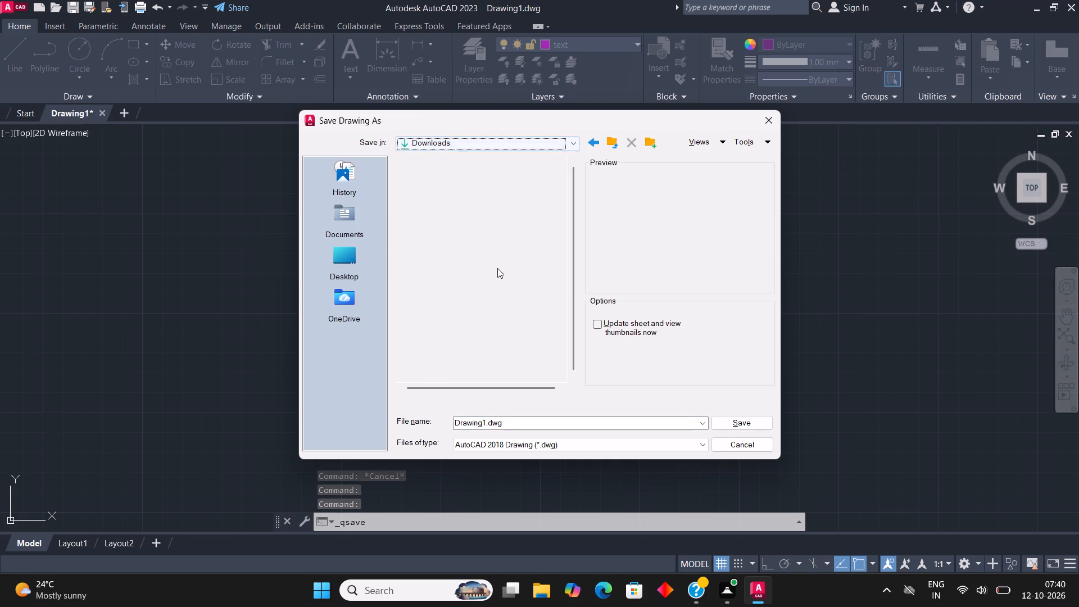
pyautogui.click(532, 419)
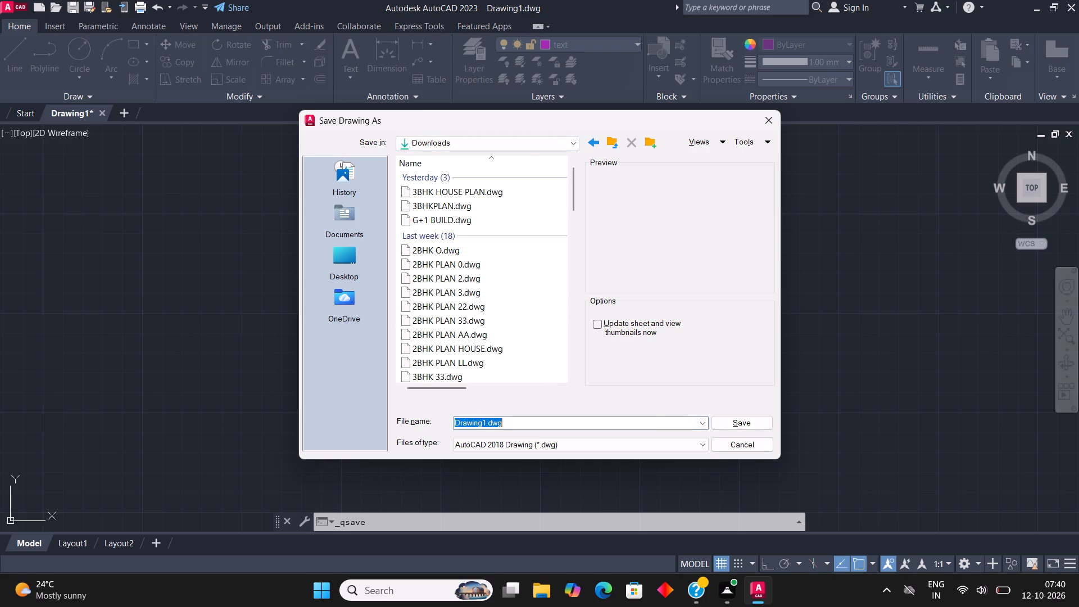
pyautogui.press('2')
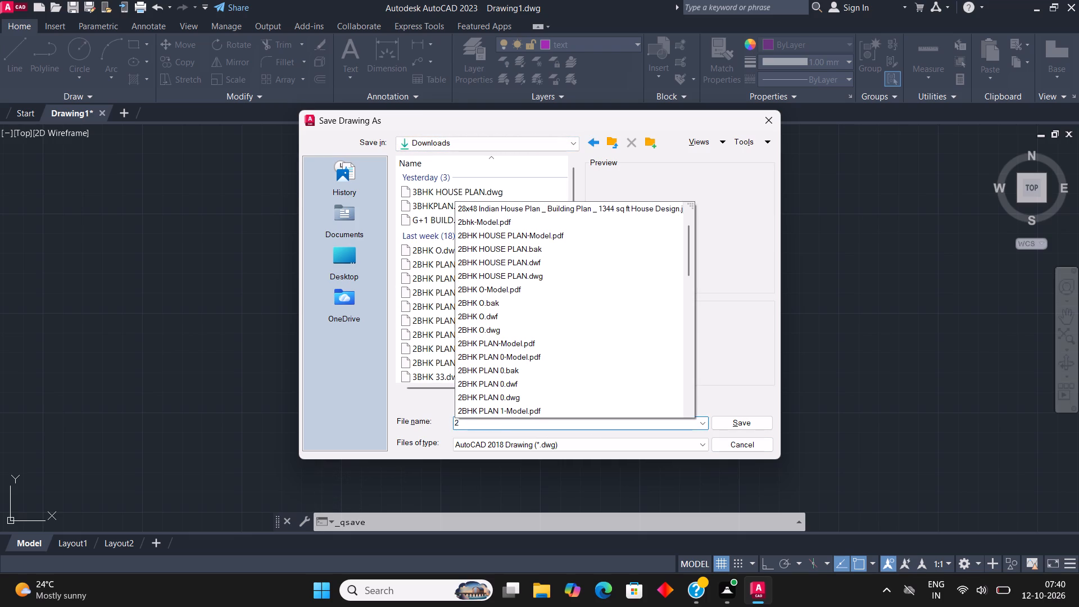
pyautogui.write('BHK')
pyautogui.press('space')
pyautogui.write('PLAN')
pyautogui.press('space')
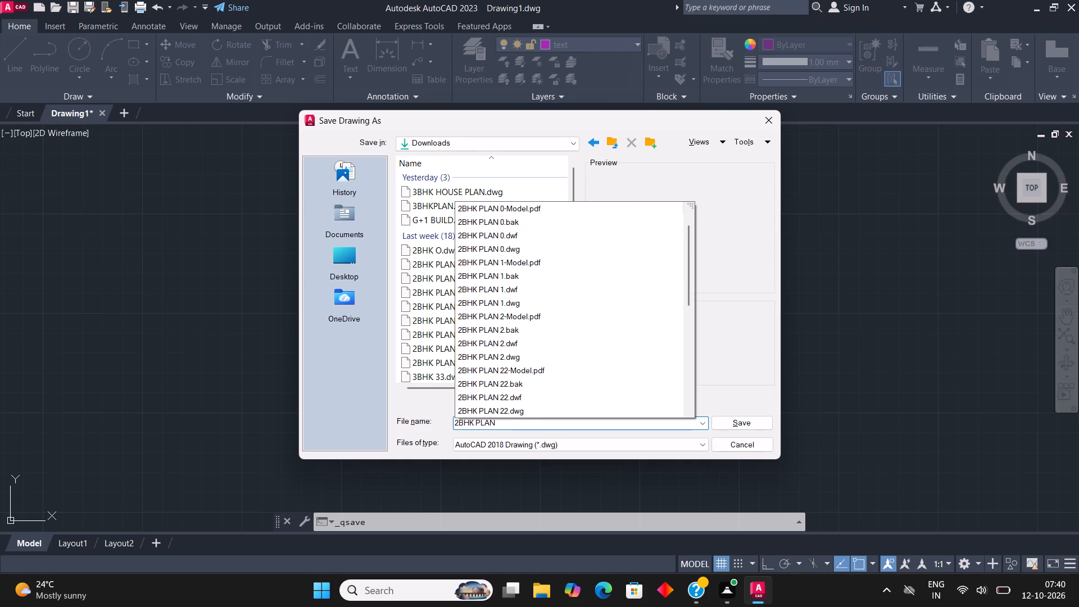
pyautogui.press('d')
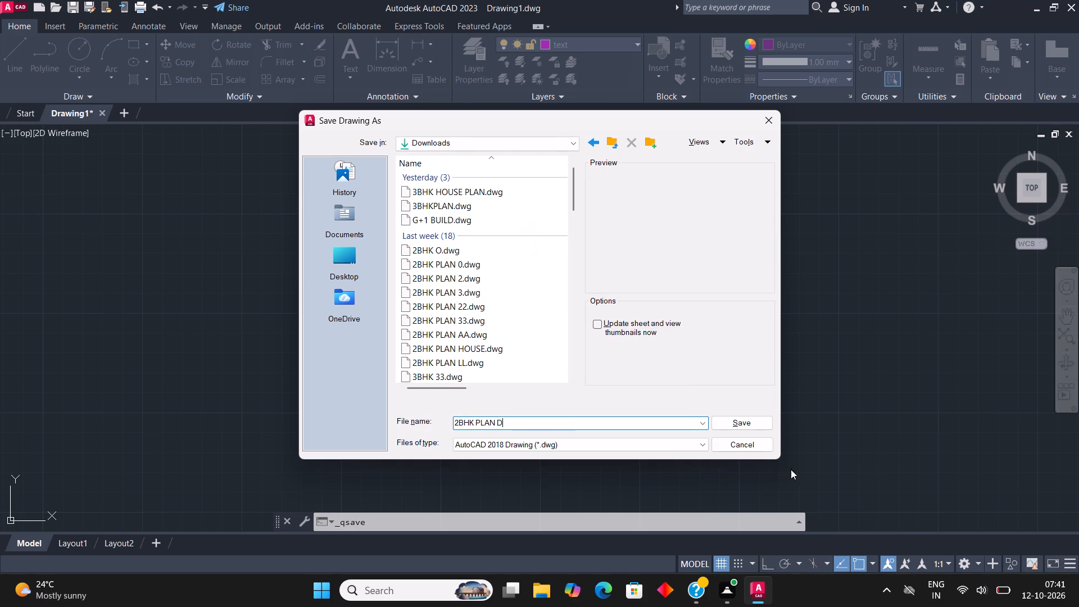
pyautogui.click(731, 425)
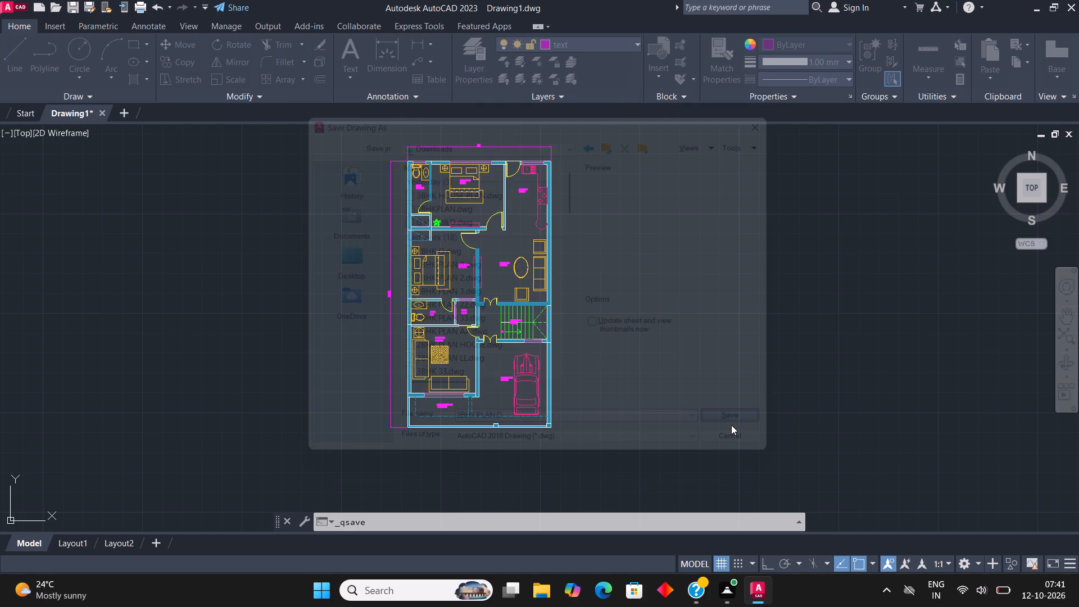
# Set up the plot with AutoCAD PDF (High Quality Print).pc3 and a window around the whole dimensioned plan, and apply it to the layout.
pyautogui.click(6, 8)
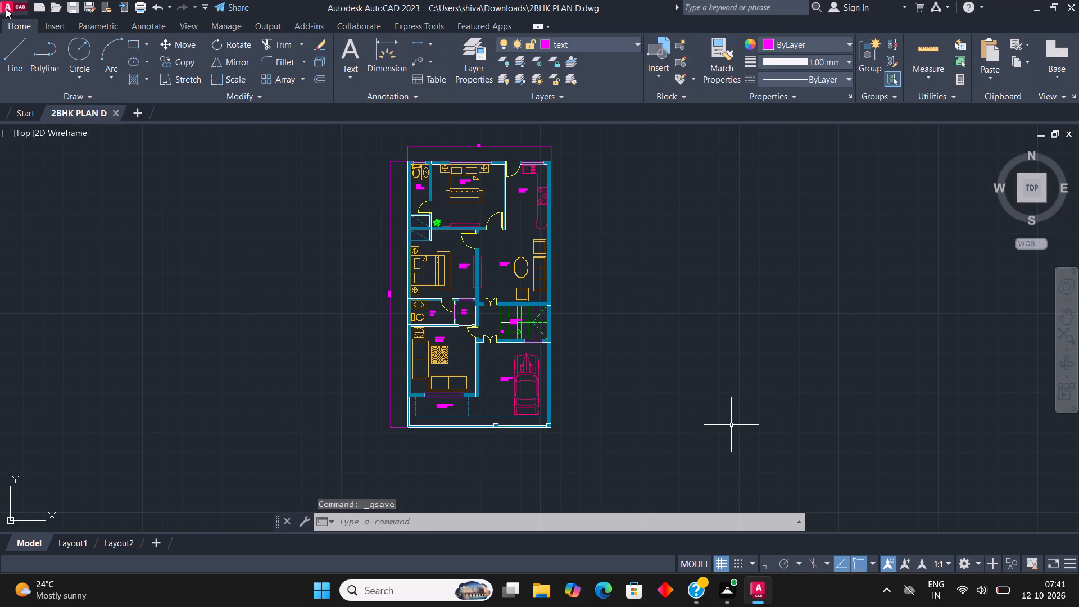
pyautogui.click(42, 305)
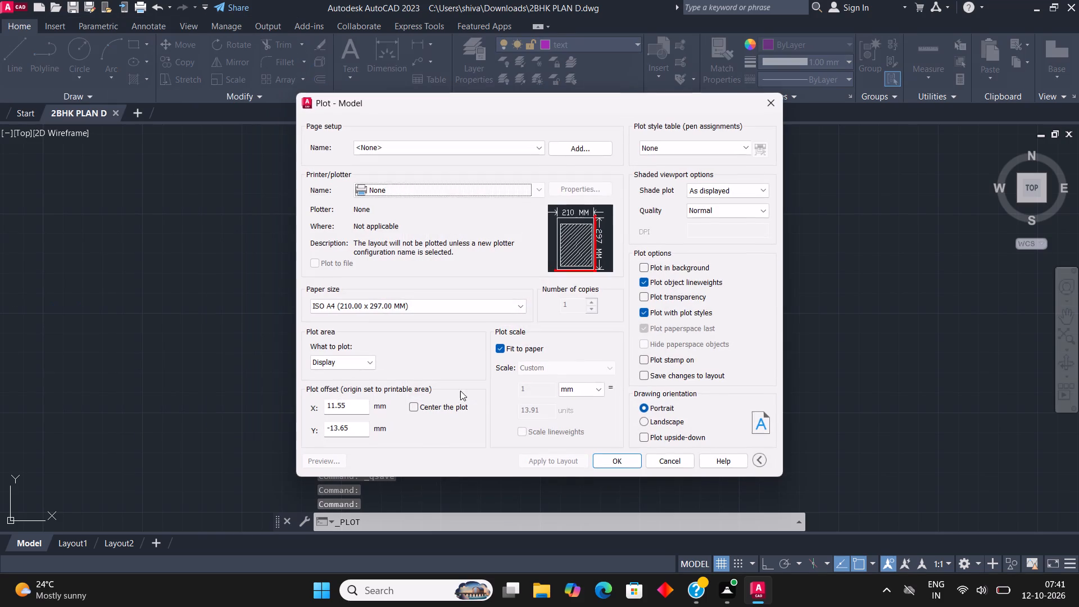
pyautogui.click(455, 191)
pyautogui.click(459, 260)
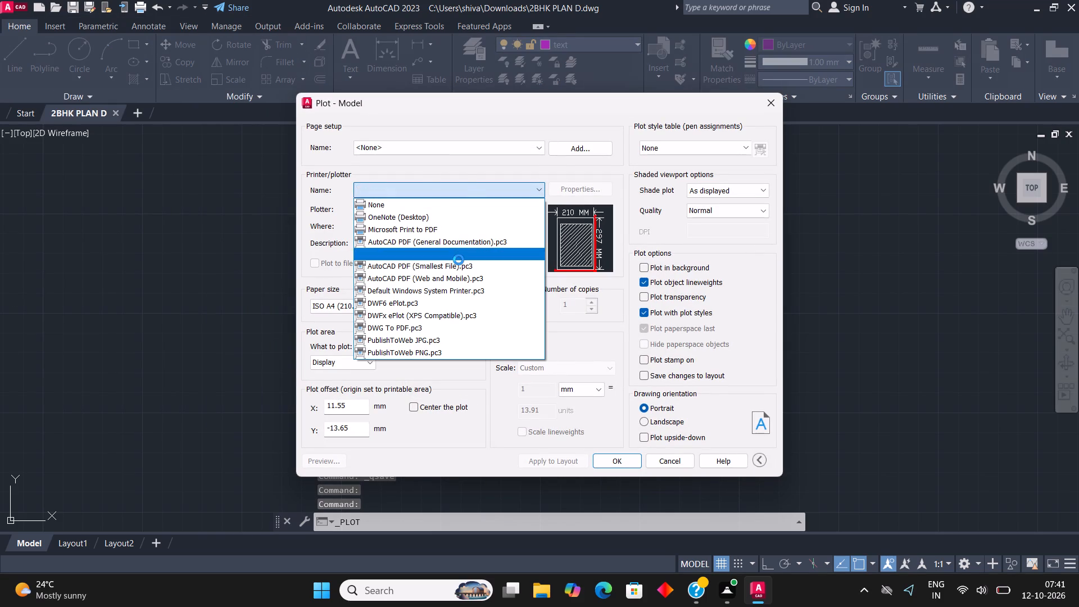
pyautogui.click(363, 364)
pyautogui.click(359, 403)
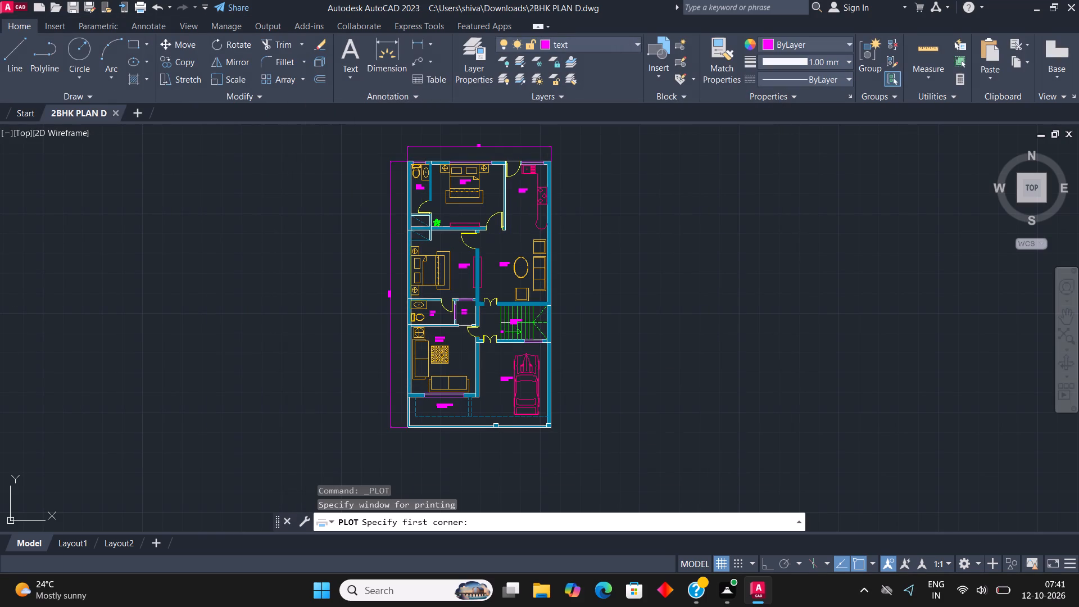
pyautogui.moveTo(373, 131); pyautogui.dragTo(501, 336)
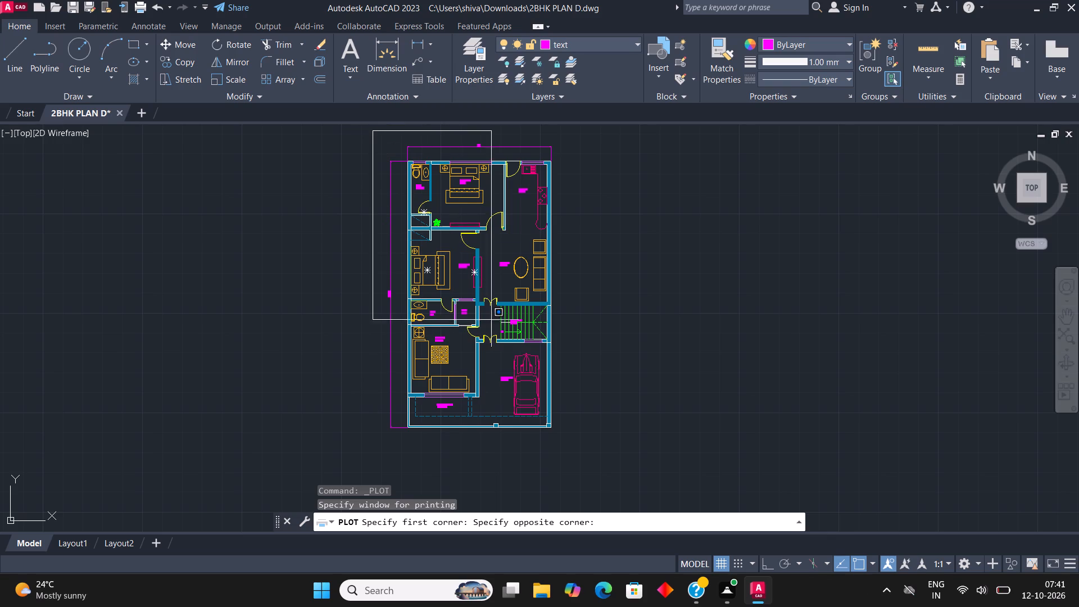
pyautogui.moveTo(501, 336); pyautogui.dragTo(579, 452)
pyautogui.click(579, 452)
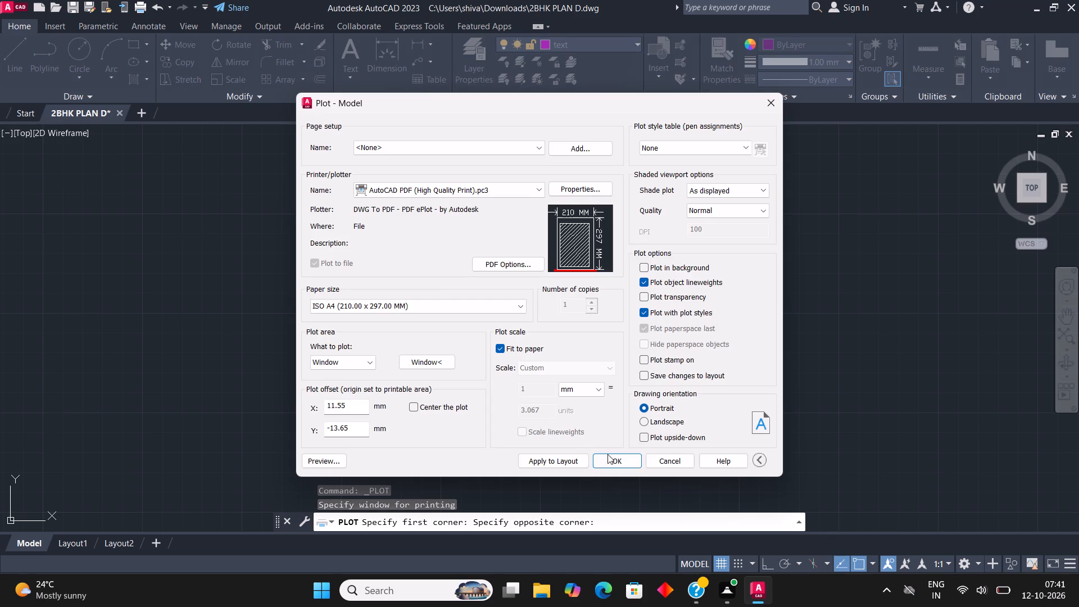
pyautogui.click(570, 459)
# Plot the plan to Downloads as 2BHK PLAN D-Model.pdf, look over the resulting PDF and close it.
pyautogui.click(606, 466)
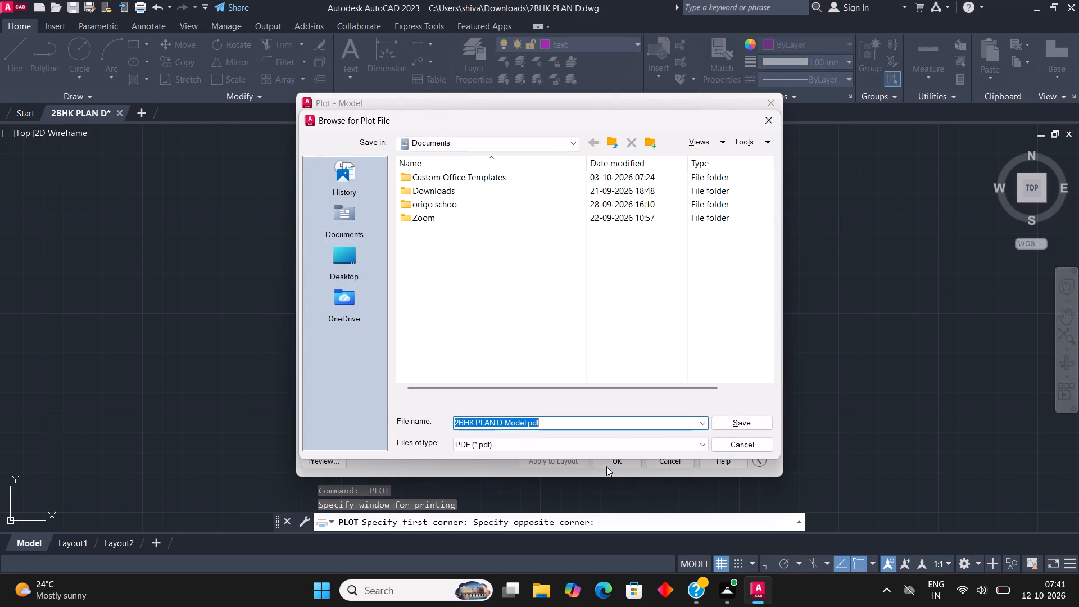
pyautogui.click(495, 137)
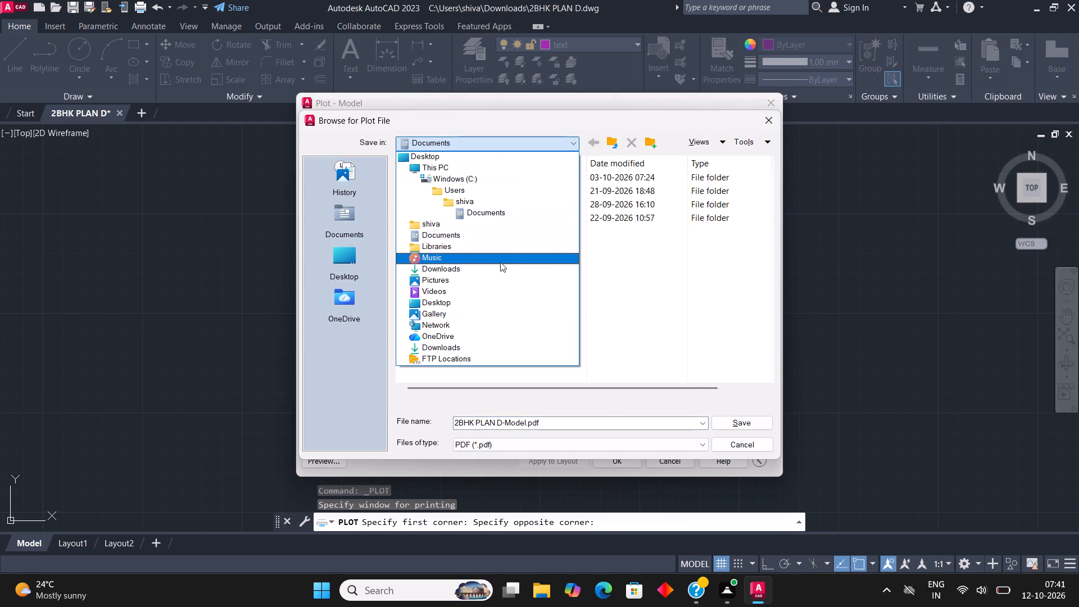
pyautogui.click(500, 268)
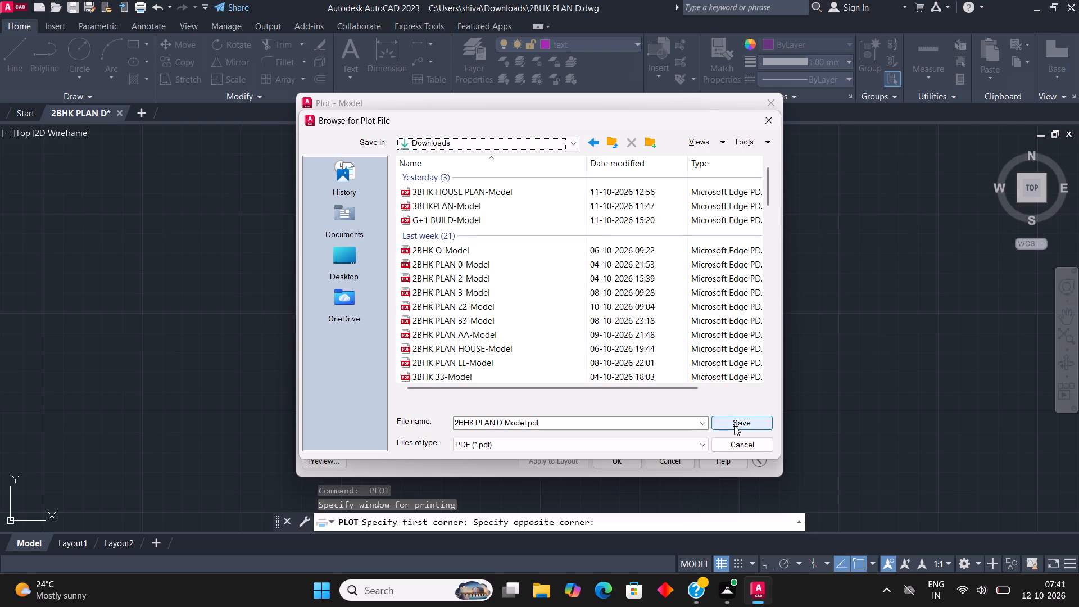
pyautogui.click(734, 425)
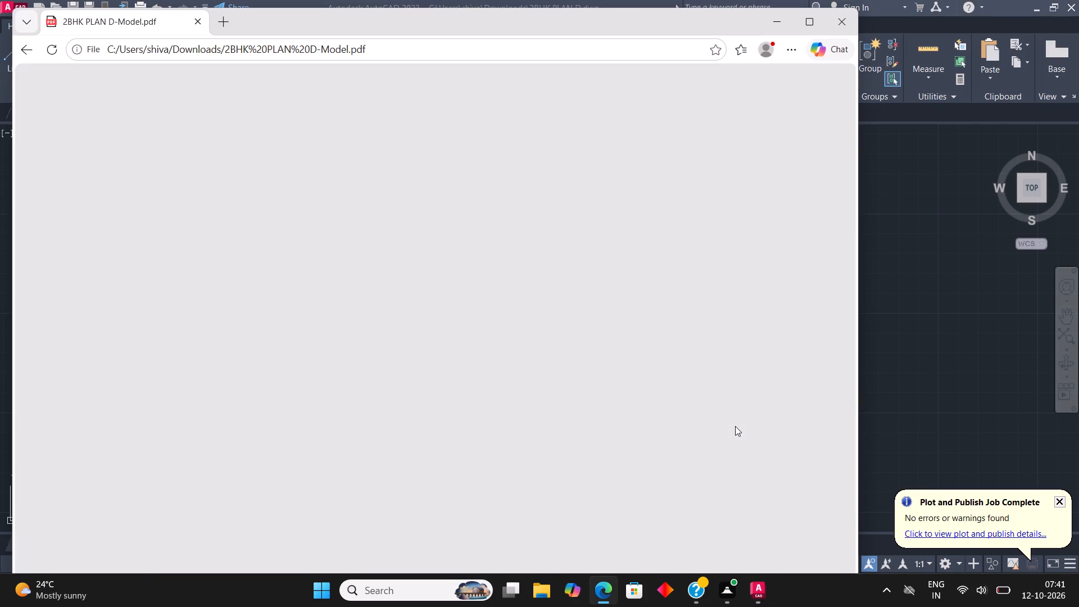
pyautogui.scroll(-6, 381, 278)
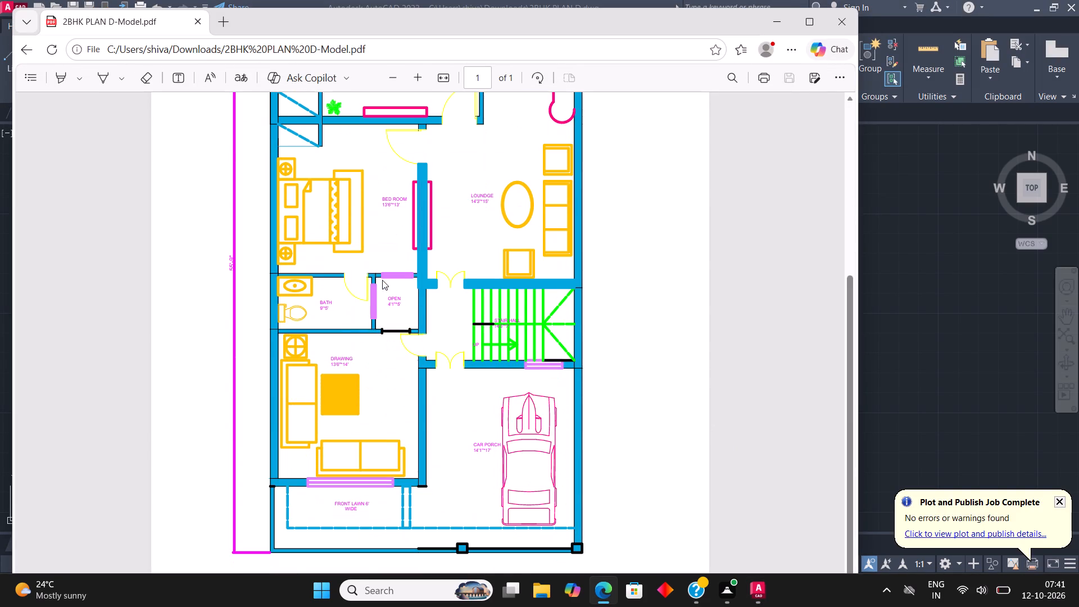
pyautogui.scroll(-4, 382, 280)
pyautogui.click(835, 19)
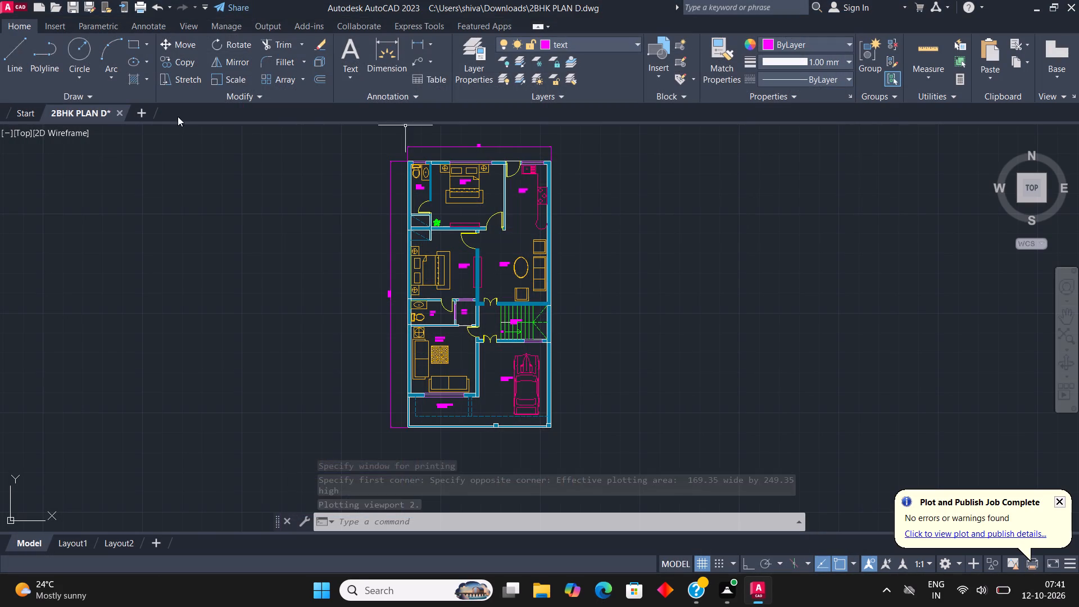
# Bring up the drawing's file commands for saving, exporting or printing.
pyautogui.click(1, 0)
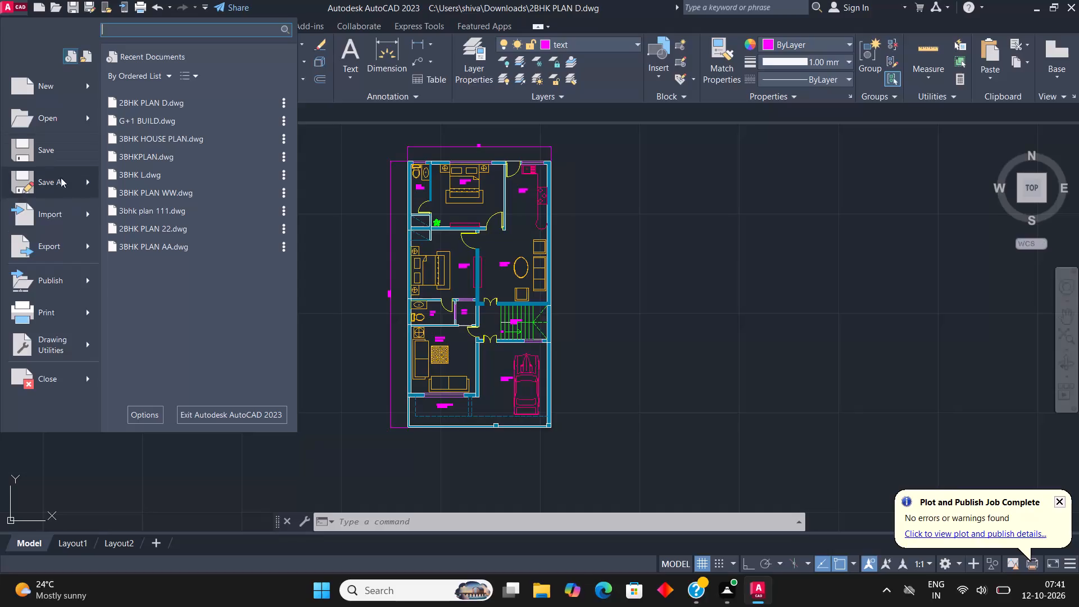
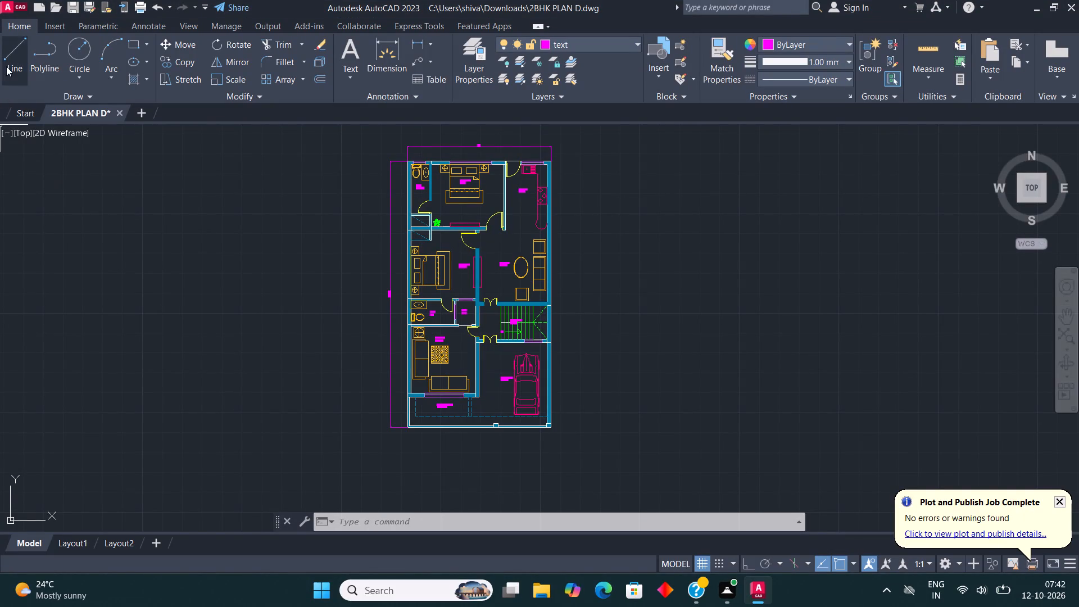
# Export the floor plan drawing as a DWF file named 2BHK PLAN D.dwf in the Downloads folder.
pyautogui.click(8, 6)
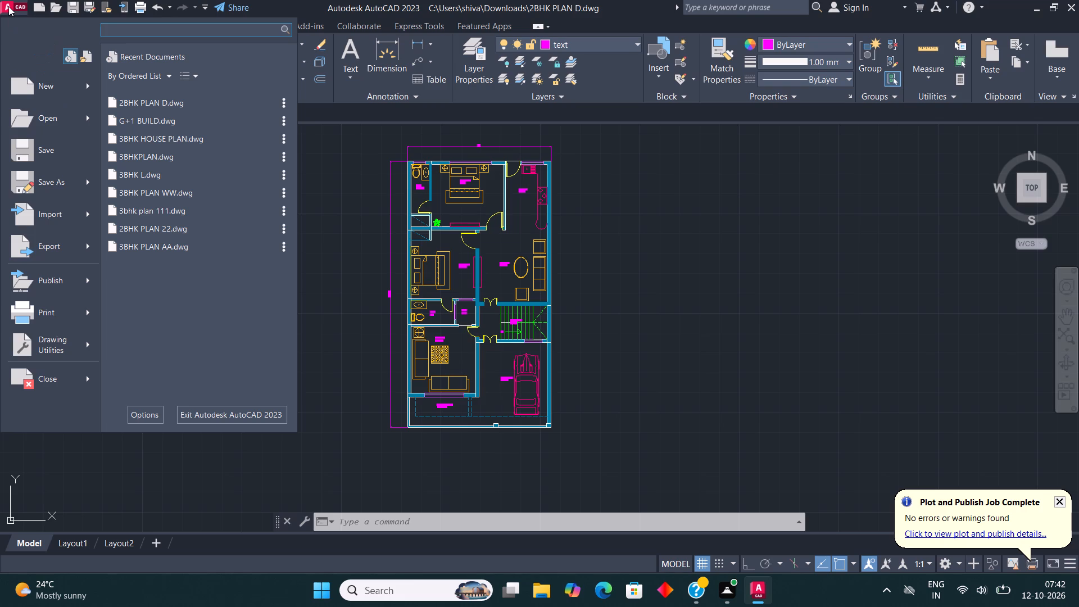
pyautogui.click(55, 246)
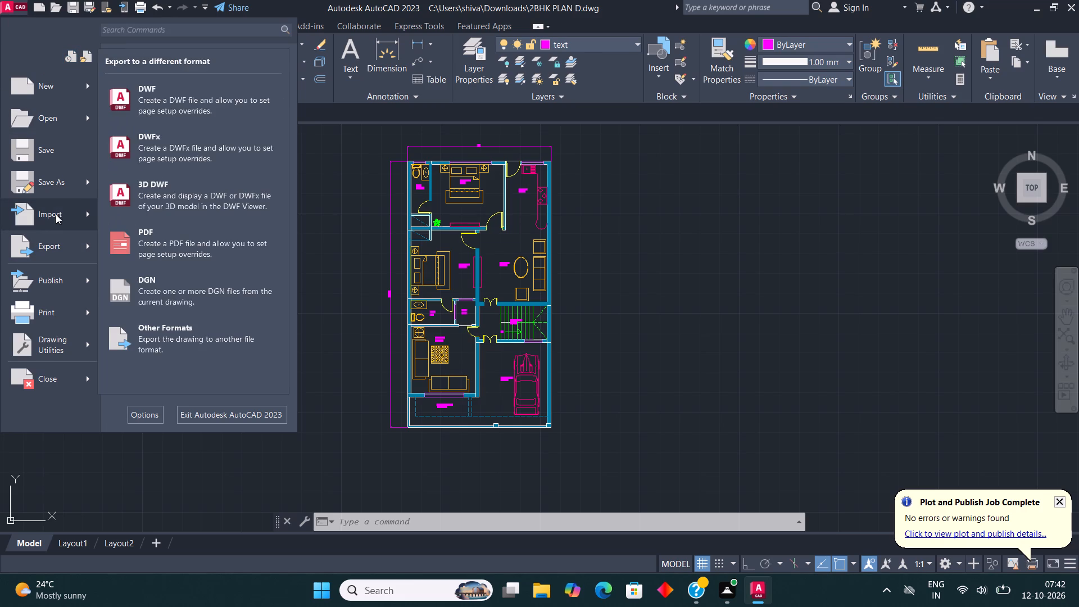
pyautogui.click(206, 111)
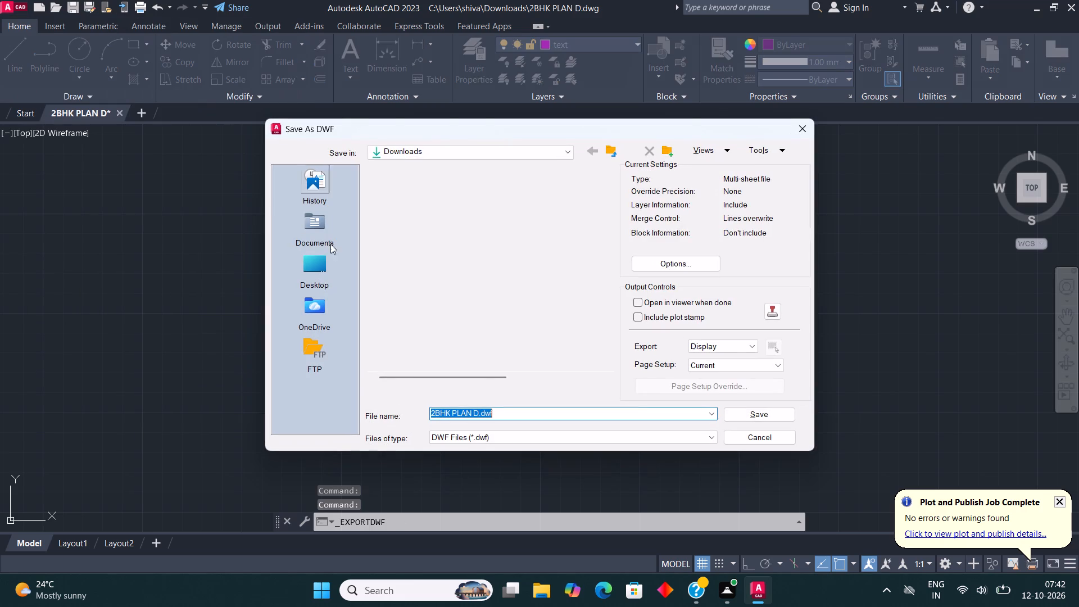
pyautogui.click(781, 413)
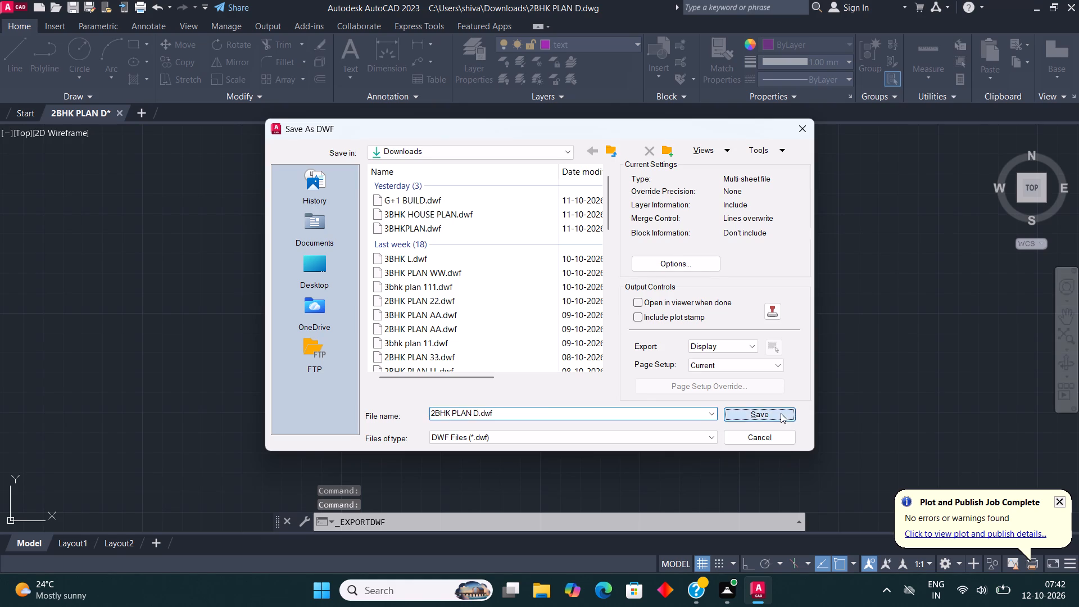